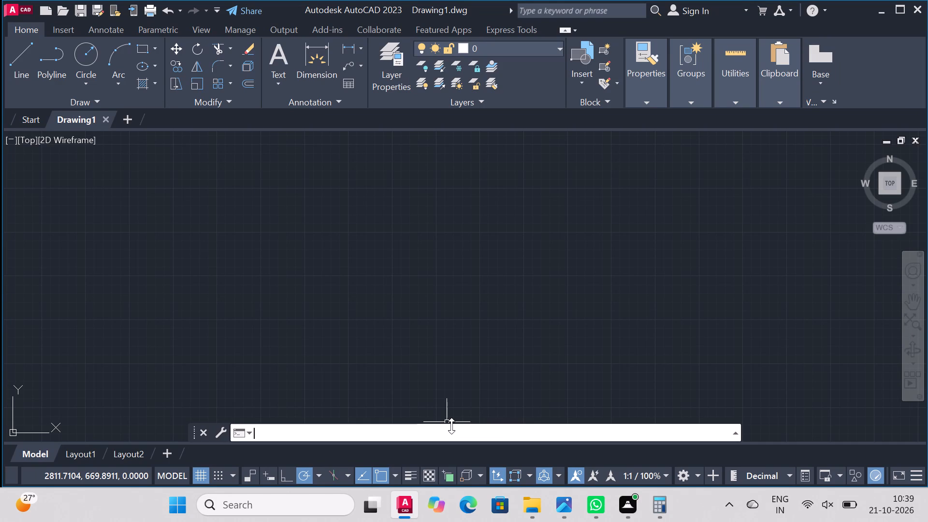
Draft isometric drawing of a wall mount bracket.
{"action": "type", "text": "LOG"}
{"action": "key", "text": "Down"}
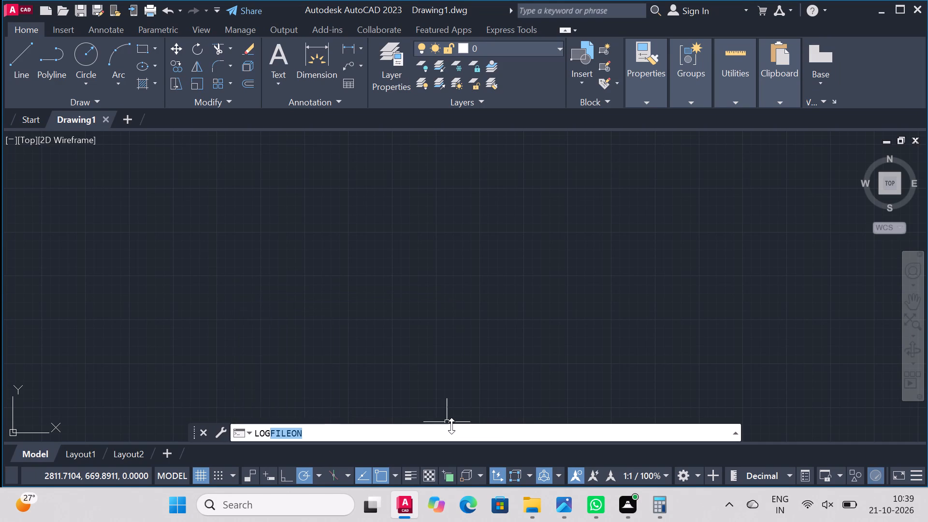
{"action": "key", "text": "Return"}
Set the model space limits with lower left corner 0,0 and upper right corner 100,100.
{"action": "type", "text": "LIM"}
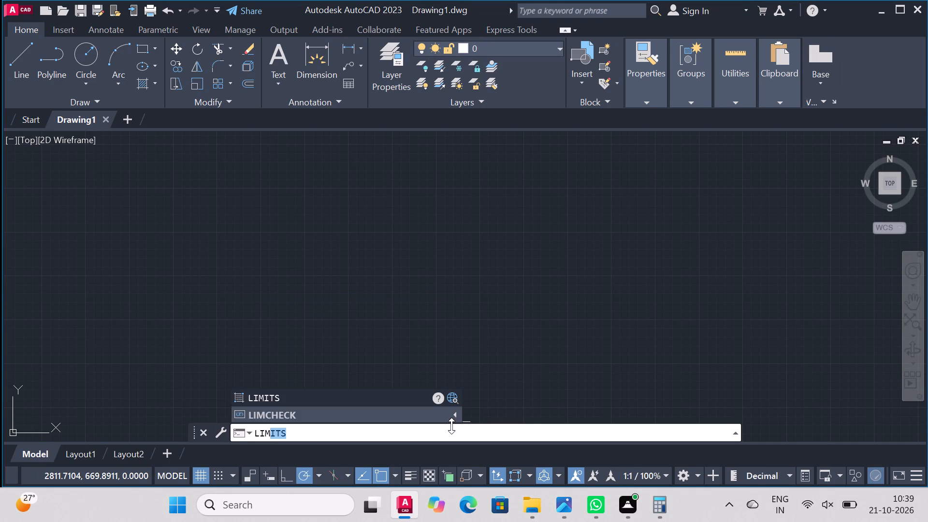
{"action": "key", "text": "Return"}
{"action": "type", "text": "0,0"}
{"action": "key", "text": "Return"}
{"action": "type", "text": "100,100"}
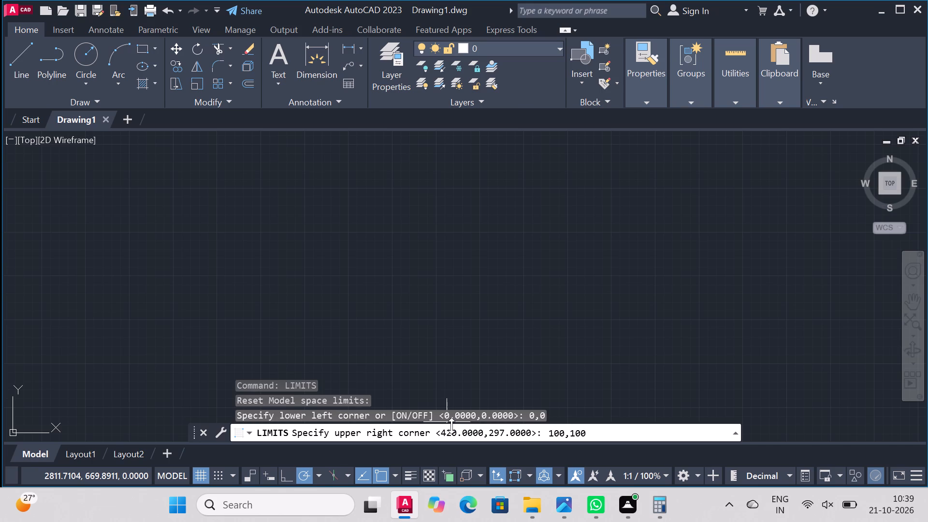
{"action": "key", "text": "Return"}
{"action": "key", "text": "z"}
{"action": "key", "text": "Return"}
{"action": "key", "text": "a"}
{"action": "key", "text": "Return"}
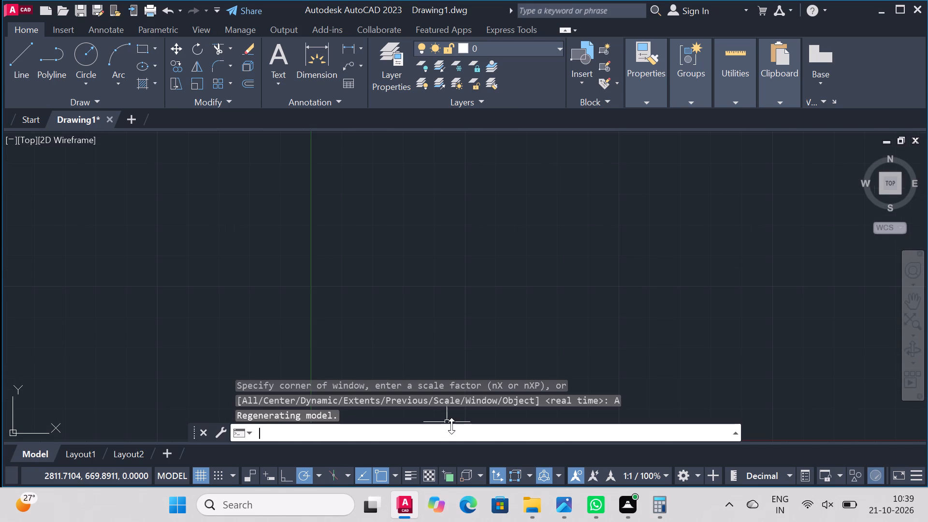
Modify the ISO-25 dimension style to text height 5 and arrow size 3, and set it current.
{"action": "key", "text": "d"}
{"action": "key", "text": "Return"}
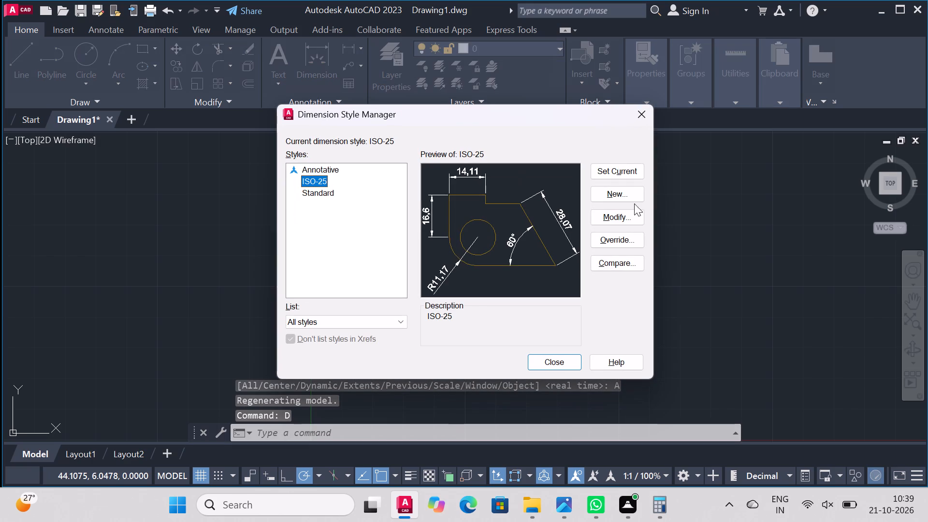
{"action": "left_click", "coordinate": [614, 223]}
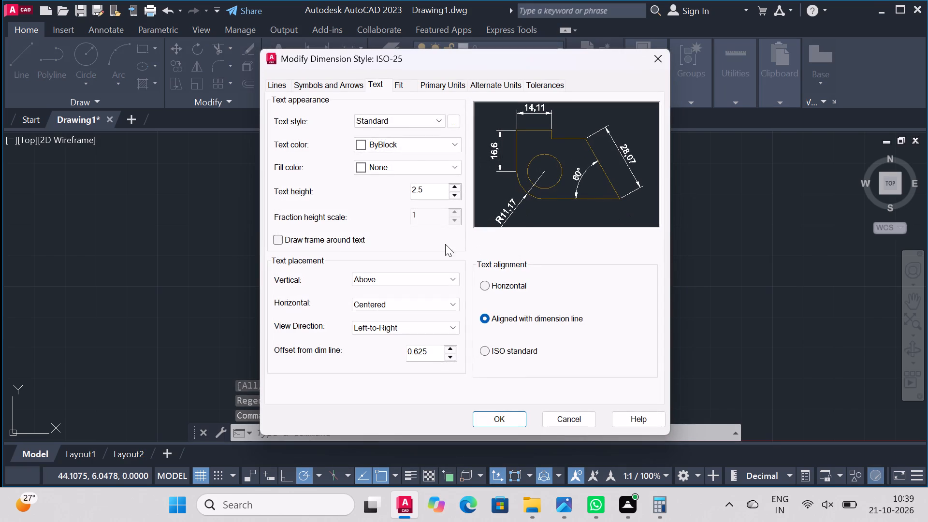
{"action": "left_click_drag", "start_coordinate": [429, 193], "coordinate": [199, 254]}
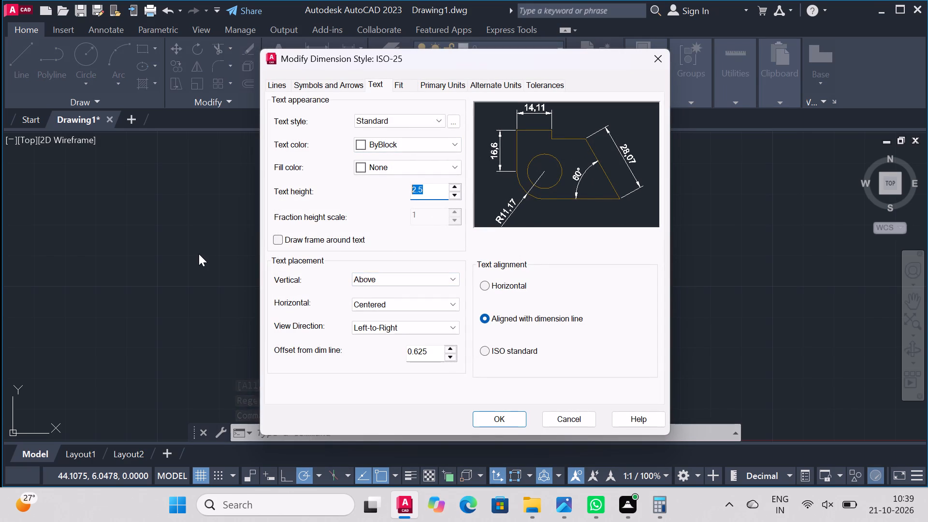
{"action": "key", "text": "3"}
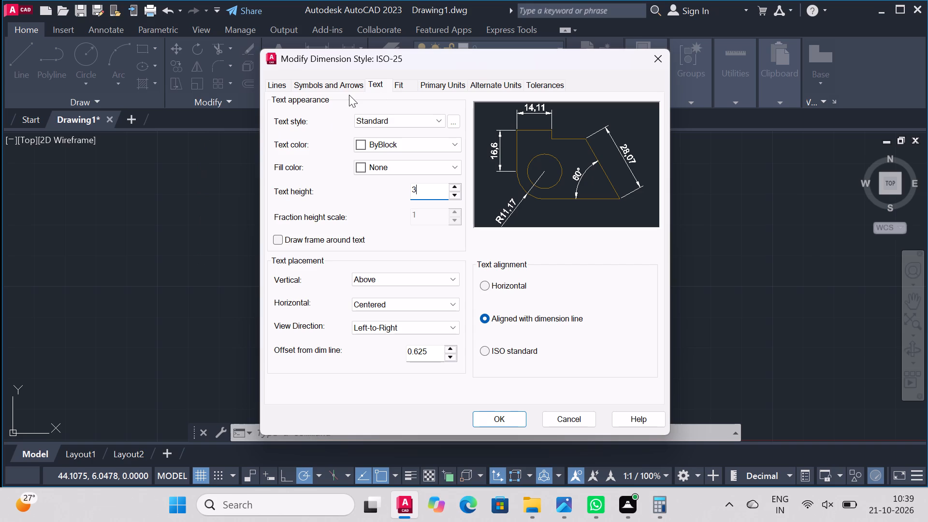
{"action": "key", "text": "BackSpace"}
{"action": "key", "text": "5"}
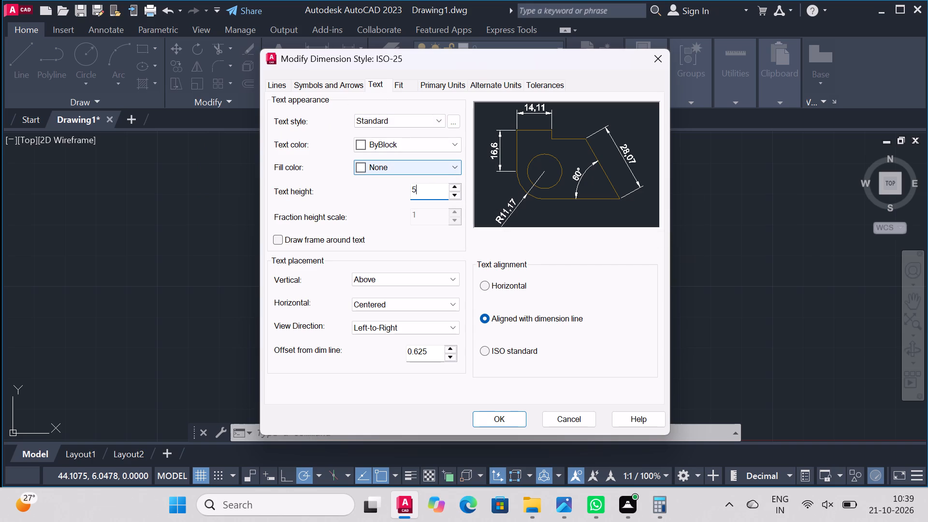
{"action": "left_click", "coordinate": [328, 83]}
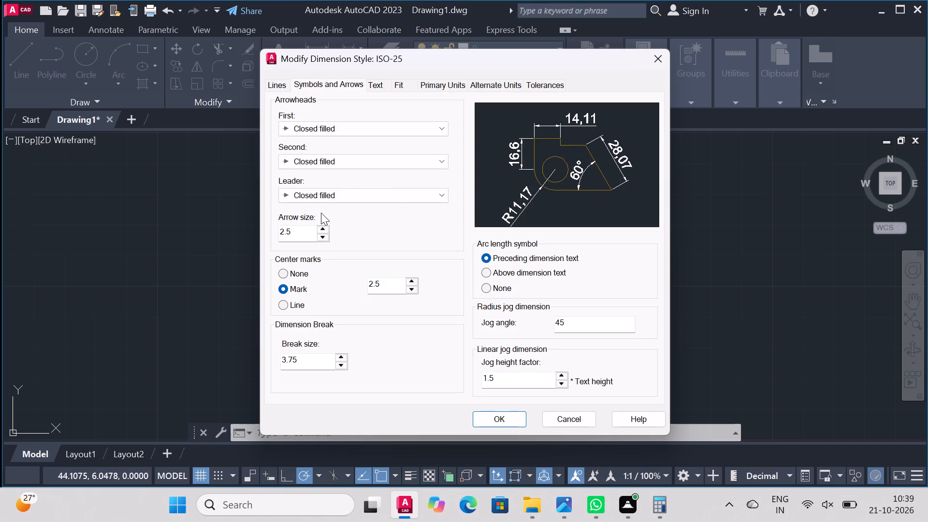
{"action": "left_click_drag", "start_coordinate": [304, 230], "coordinate": [109, 241]}
{"action": "key", "text": "3"}
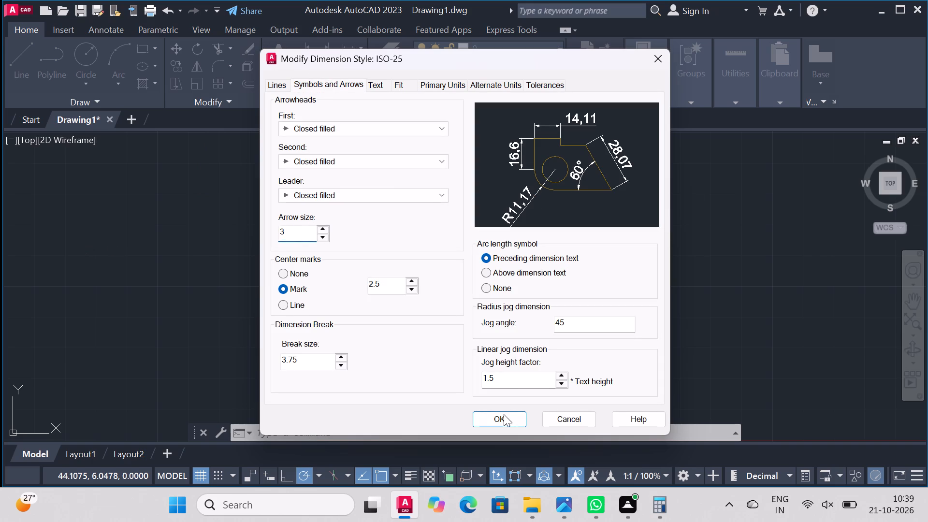
{"action": "left_click", "coordinate": [498, 417]}
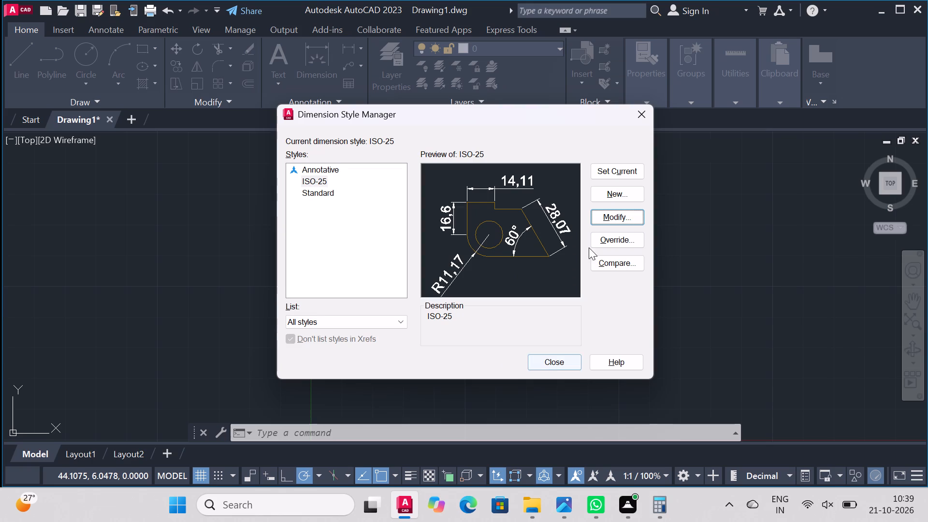
{"action": "left_click", "coordinate": [614, 161]}
{"action": "left_click", "coordinate": [615, 168]}
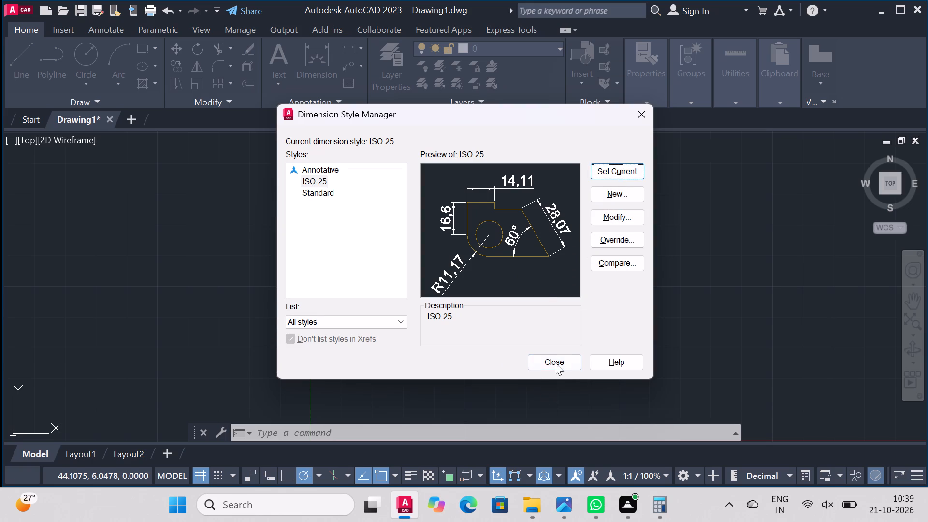
{"action": "left_click", "coordinate": [551, 363]}
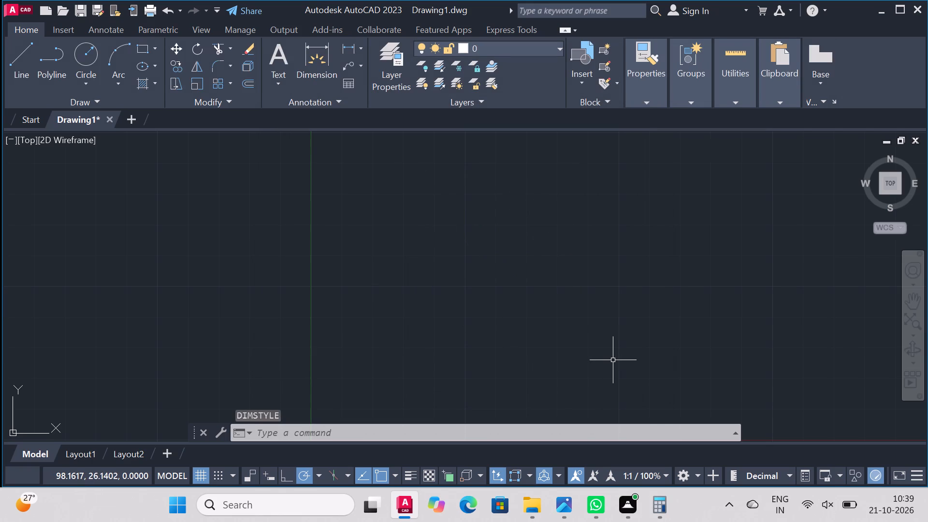
Turn on isometric drafting with the left isoplane.
{"action": "key", "text": "z"}
{"action": "key", "text": "Return"}
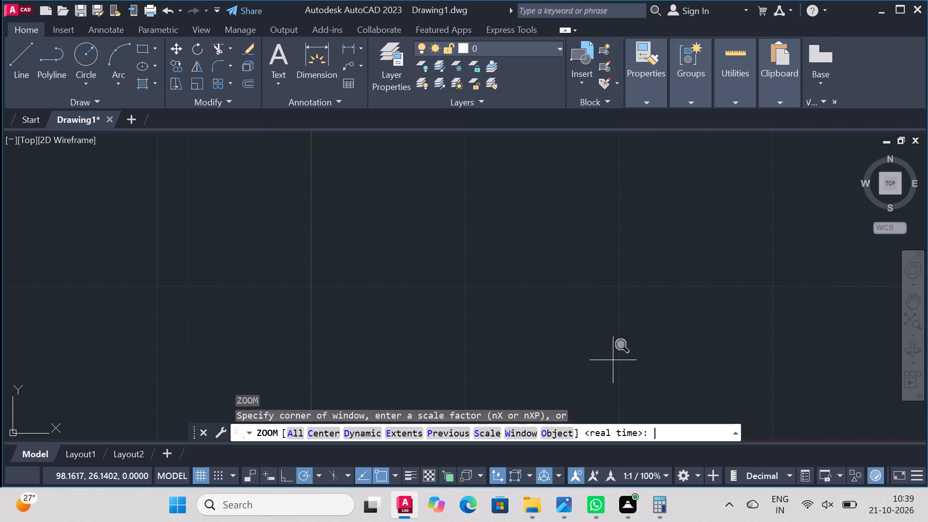
{"action": "key", "text": "a"}
{"action": "key", "text": "Return"}
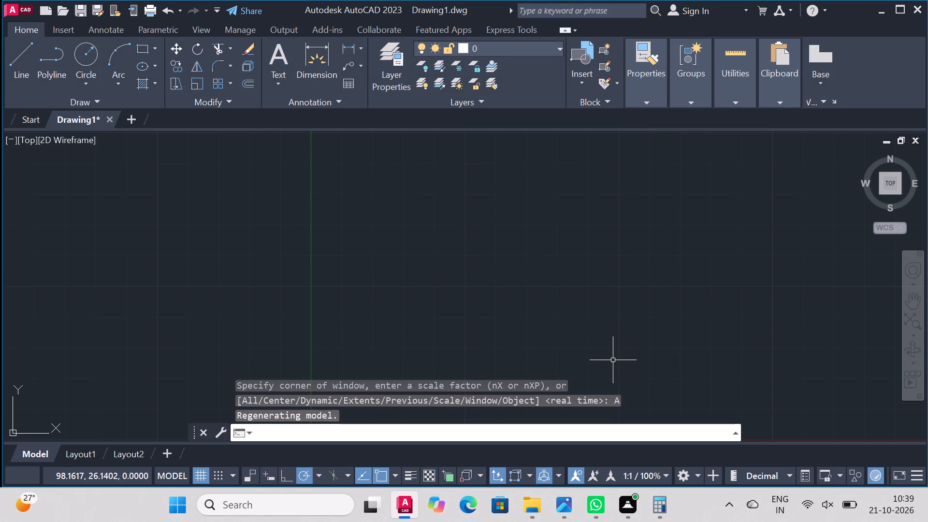
{"action": "scroll", "coordinate": [606, 301], "scroll_direction": "down", "scroll_amount": 2}
{"action": "scroll", "coordinate": [608, 304], "scroll_direction": "up", "scroll_amount": 2}
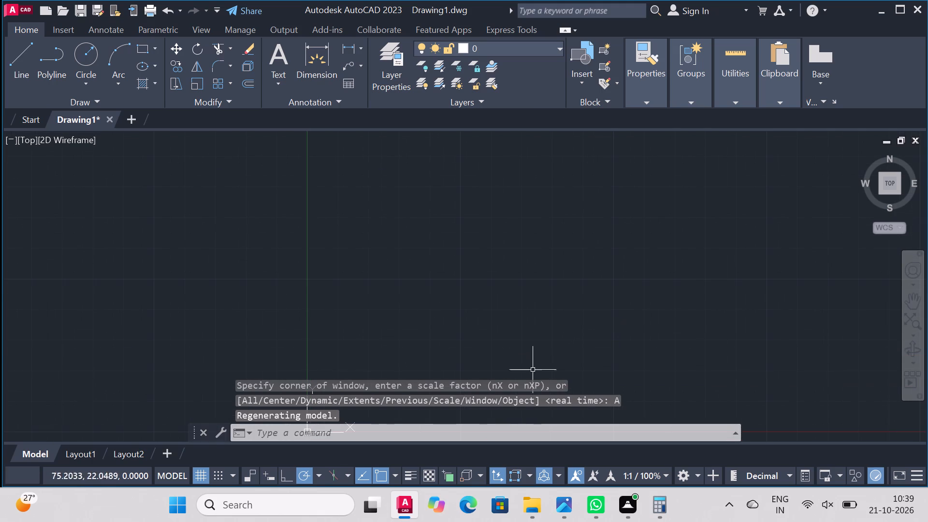
{"action": "left_click", "coordinate": [333, 472]}
Draw an isocircle of diameter 17 on the left isoplane in the empty drawing area using Ellipse.
{"action": "scroll", "coordinate": [517, 300], "scroll_direction": "down", "scroll_amount": 3}
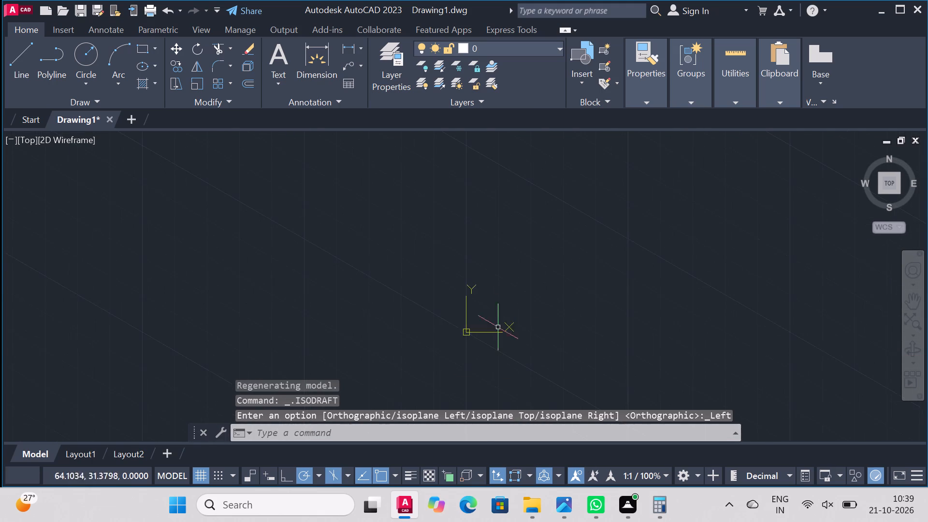
{"action": "scroll", "coordinate": [471, 346], "scroll_direction": "up", "scroll_amount": 1}
{"action": "scroll", "coordinate": [626, 276], "scroll_direction": "down", "scroll_amount": 4}
{"action": "scroll", "coordinate": [756, 227], "scroll_direction": "up", "scroll_amount": 3}
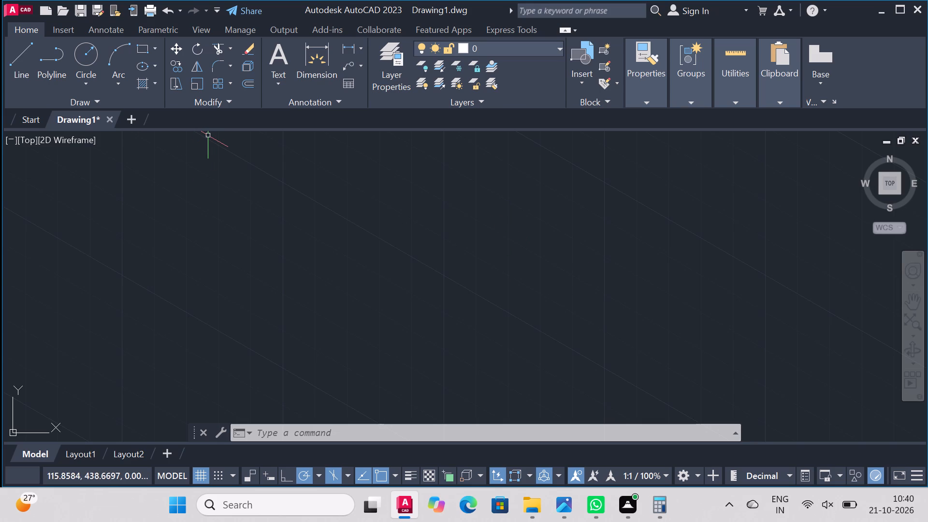
{"action": "type", "text": "EL"}
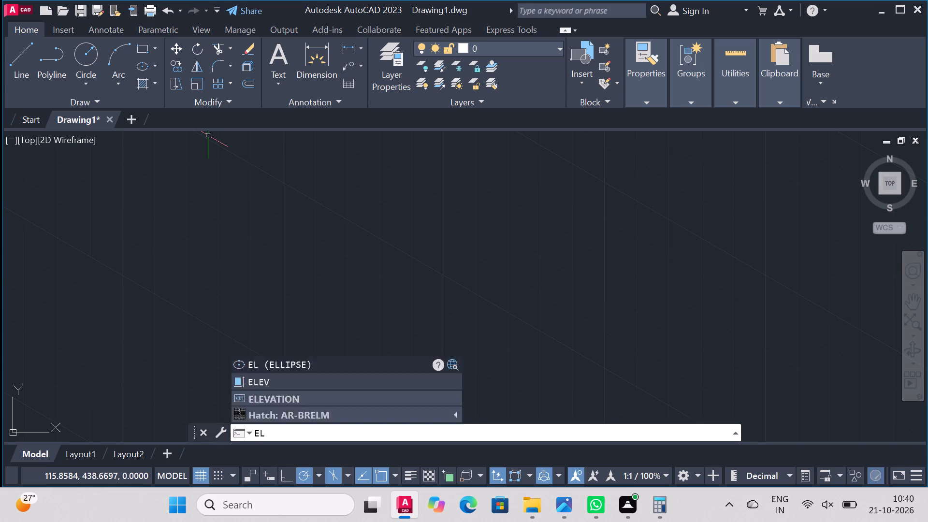
{"action": "key", "text": "Return"}
{"action": "type", "text": "ISO"}
{"action": "key", "text": "Return"}
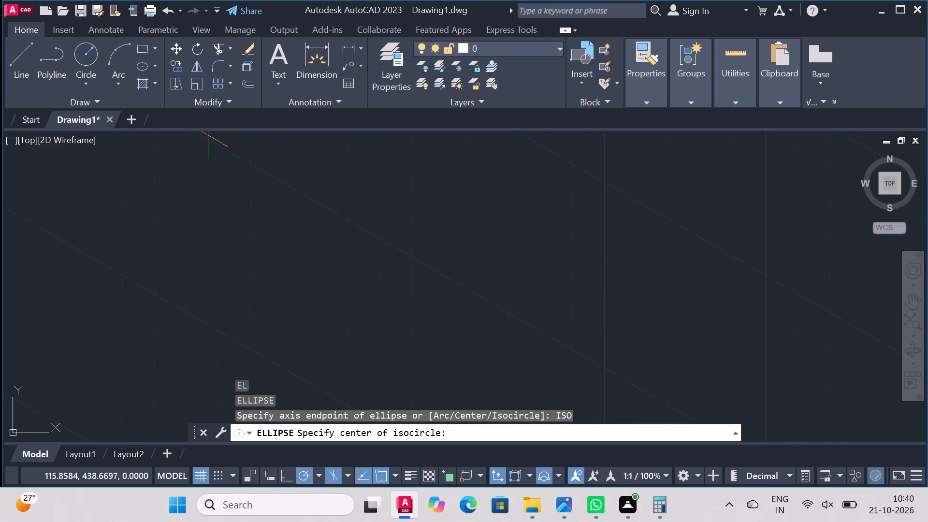
{"action": "left_click", "coordinate": [385, 227]}
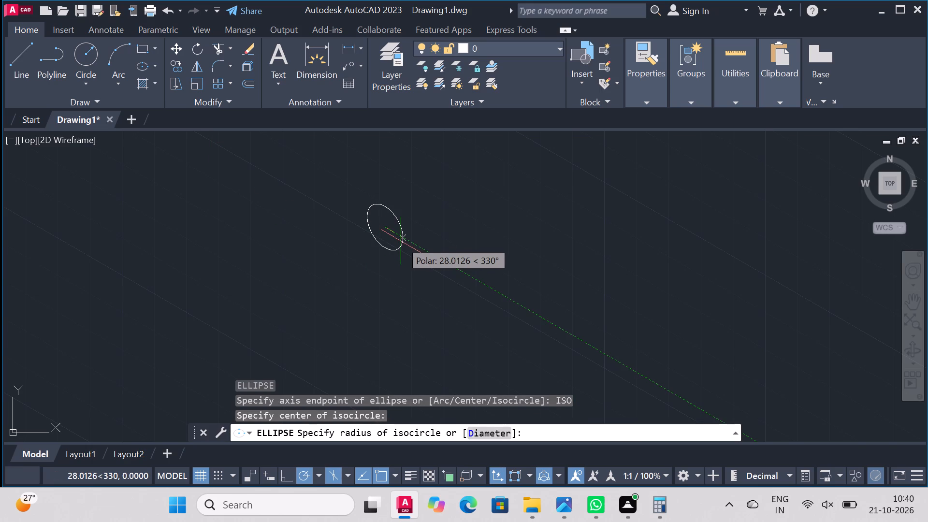
{"action": "key", "text": "r"}
{"action": "key", "text": "BackSpace"}
{"action": "key", "text": "d"}
{"action": "key", "text": "Return"}
{"action": "type", "text": "17"}
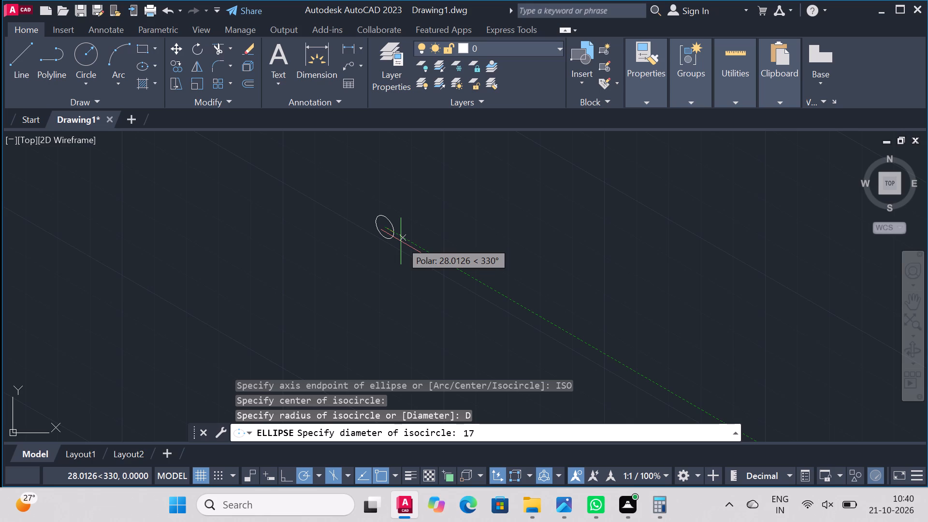
{"action": "key", "text": "Return"}
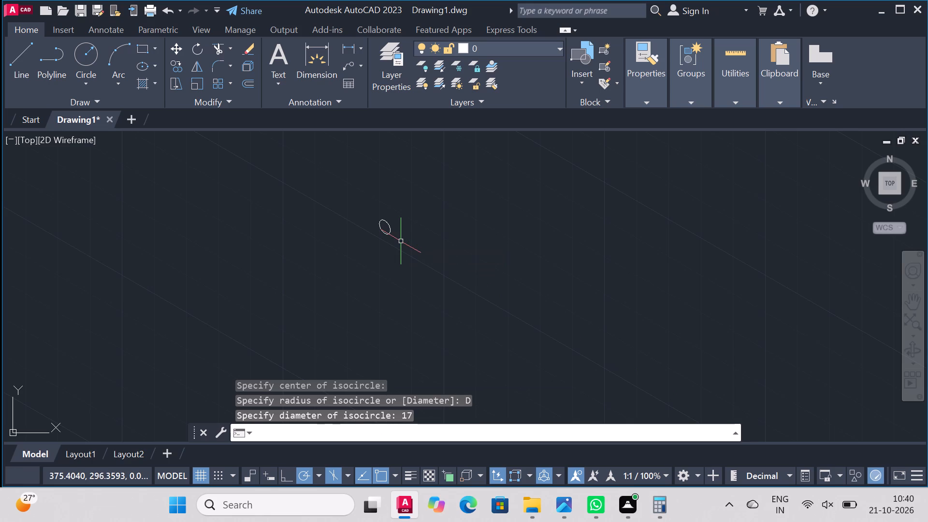
Draw a second isocircle of diameter 32 concentric with the 17-diameter isocircle.
{"action": "scroll", "coordinate": [349, 234], "scroll_direction": "up", "scroll_amount": 3}
{"action": "scroll", "coordinate": [516, 217], "scroll_direction": "down", "scroll_amount": 3}
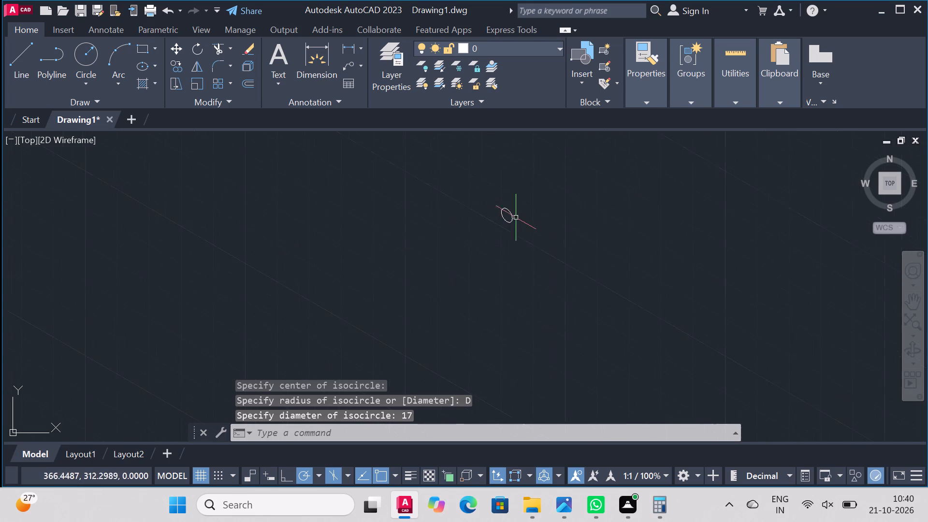
{"action": "scroll", "coordinate": [516, 214], "scroll_direction": "up", "scroll_amount": 4}
{"action": "right_click", "coordinate": [516, 214]}
{"action": "left_click", "coordinate": [553, 204]}
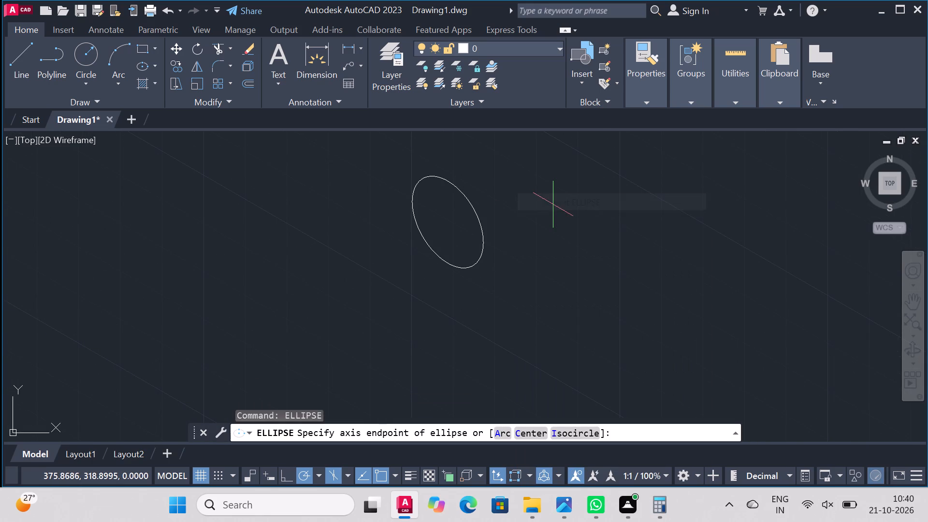
{"action": "type", "text": "ISO"}
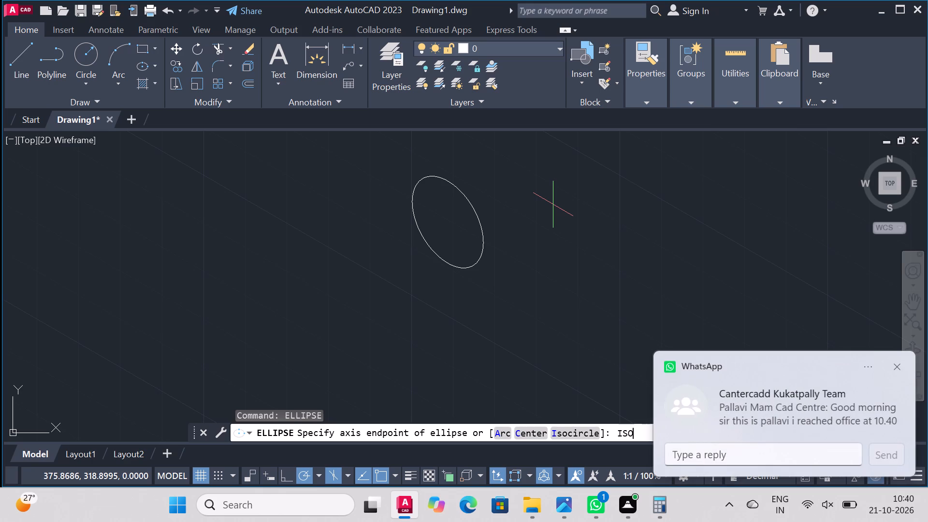
{"action": "key", "text": "Return"}
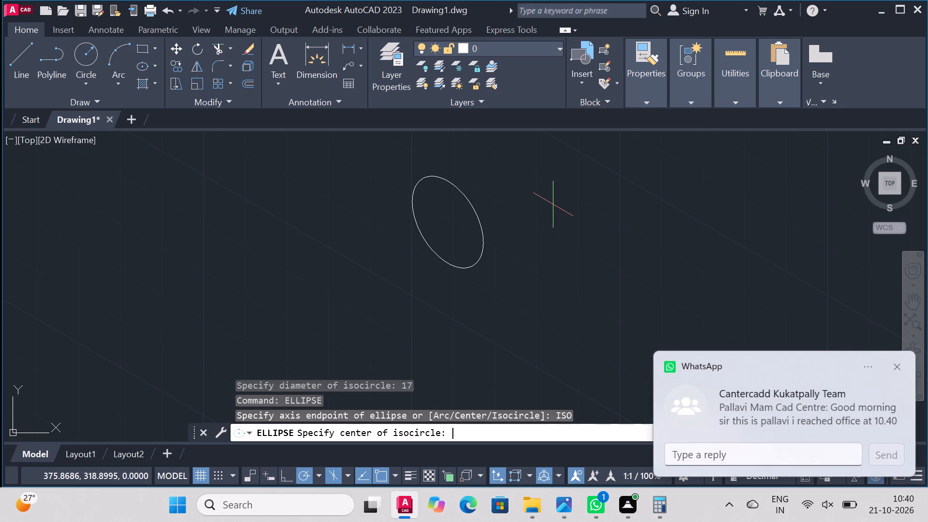
{"action": "left_click", "coordinate": [448, 220]}
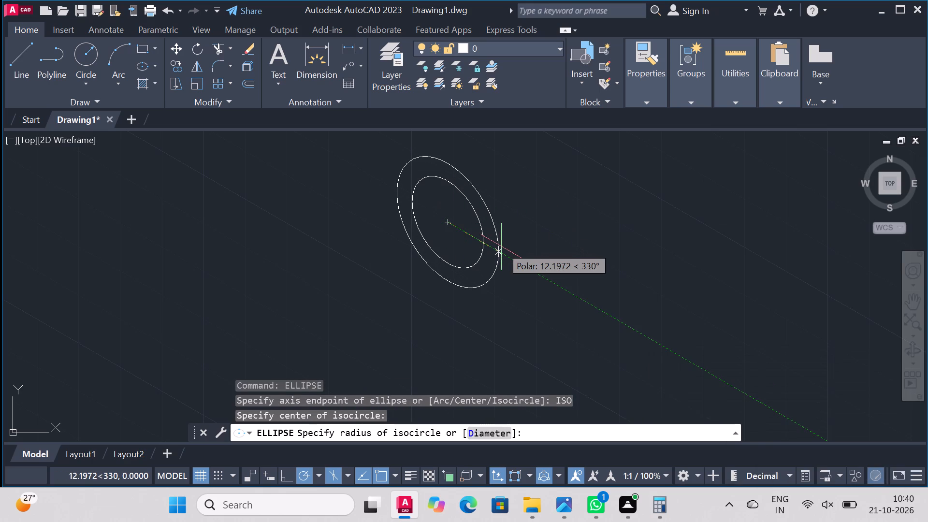
{"action": "key", "text": "d"}
{"action": "key", "text": "Return"}
{"action": "type", "text": "32"}
{"action": "key", "text": "Return"}
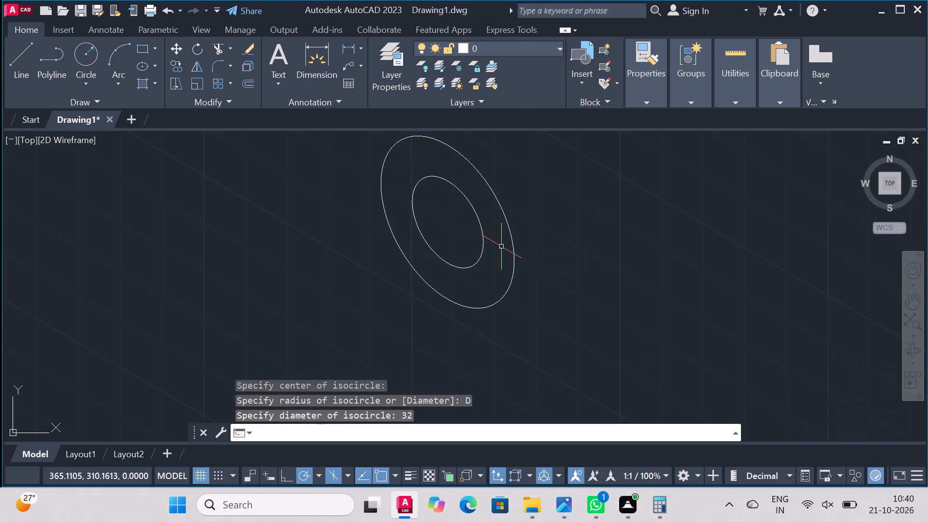
Draw a 33-long axis line at 30° from the common centre of the two isocircles.
{"action": "left_click", "coordinate": [23, 57]}
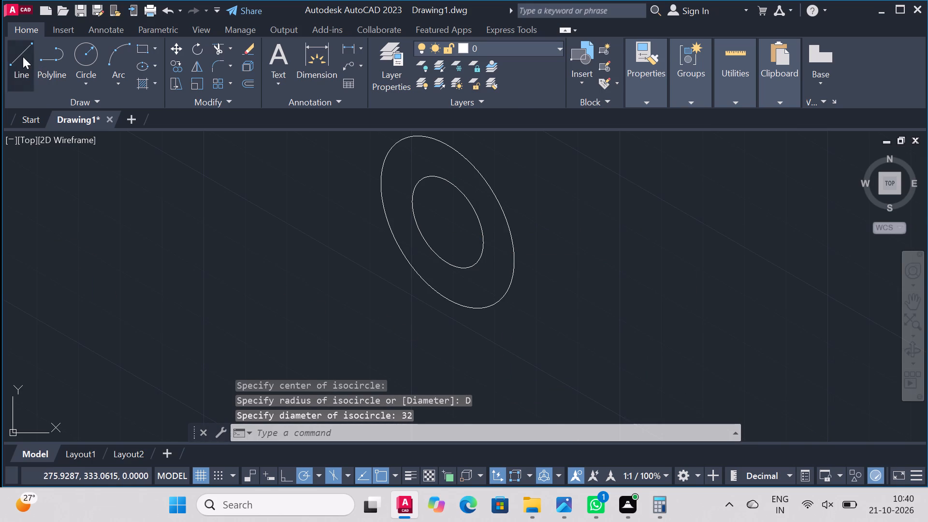
{"action": "left_click", "coordinate": [448, 225]}
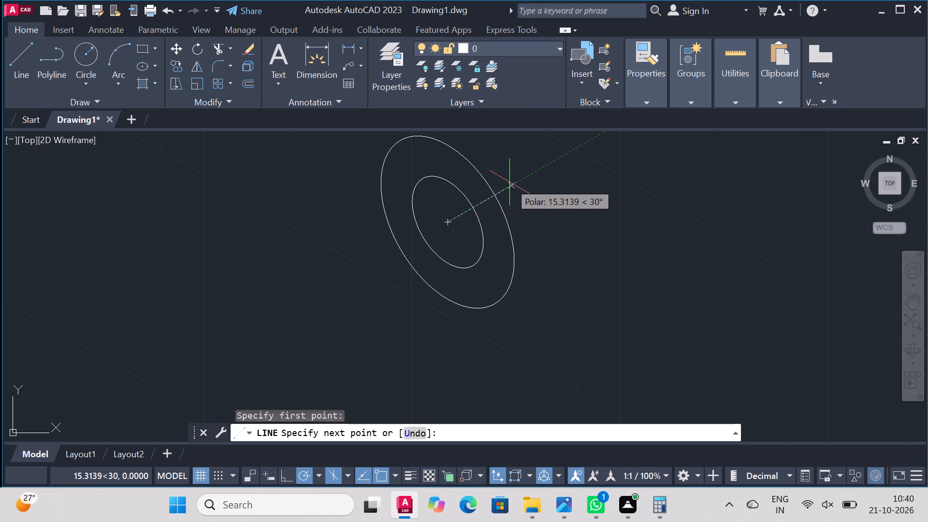
{"action": "type", "text": "33"}
{"action": "key", "text": "Return"}
{"action": "right_click", "coordinate": [546, 193]}
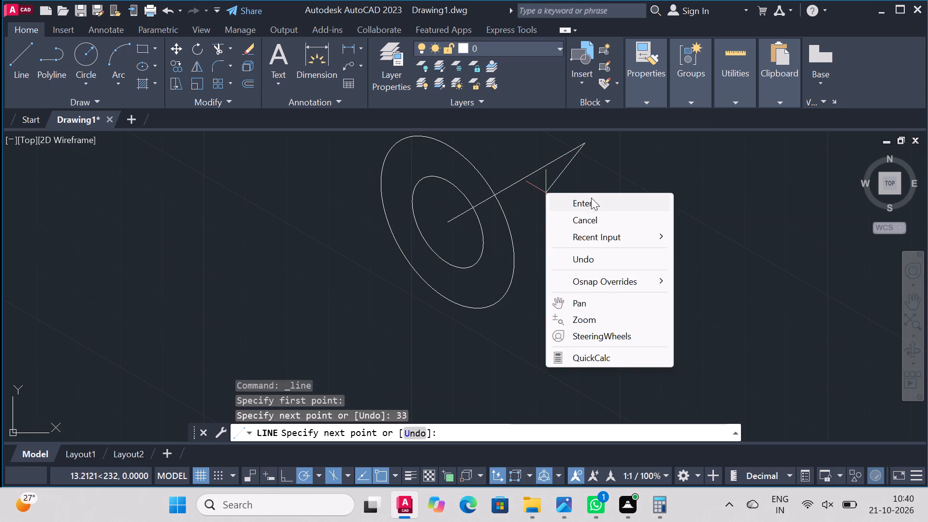
{"action": "left_click", "coordinate": [591, 198]}
{"action": "right_click", "coordinate": [600, 199]}
{"action": "key", "text": "Escape"}
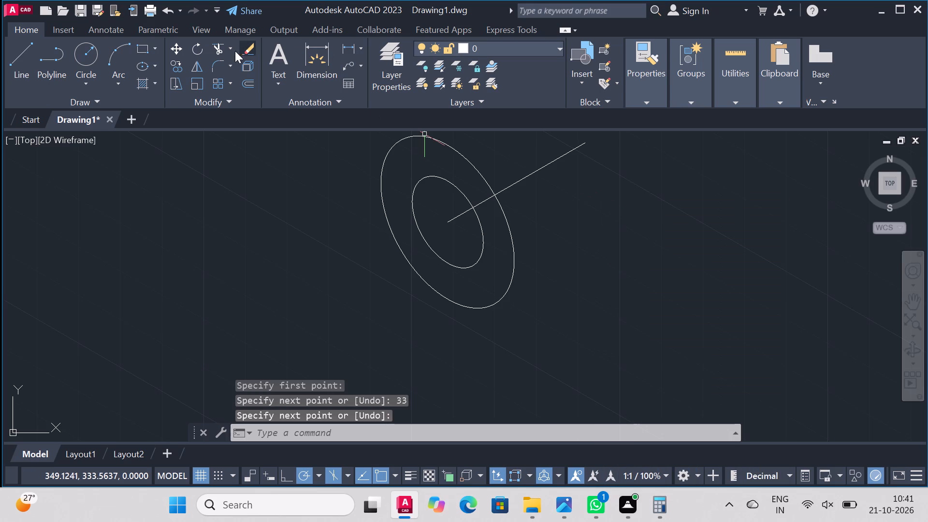
Copy the 32-diameter isocircle from its centre to the far end of the 33-long axis line.
{"action": "left_click", "coordinate": [174, 64]}
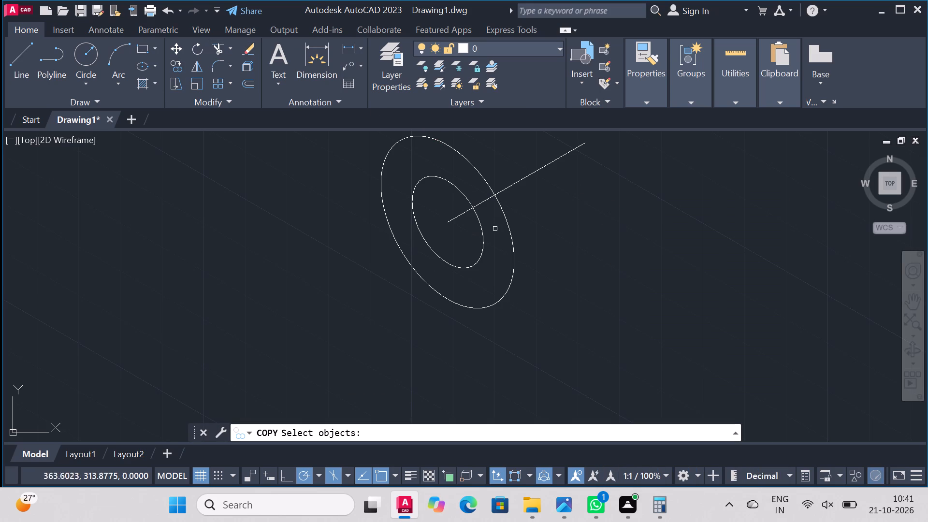
{"action": "left_click", "coordinate": [505, 222]}
{"action": "right_click", "coordinate": [500, 223]}
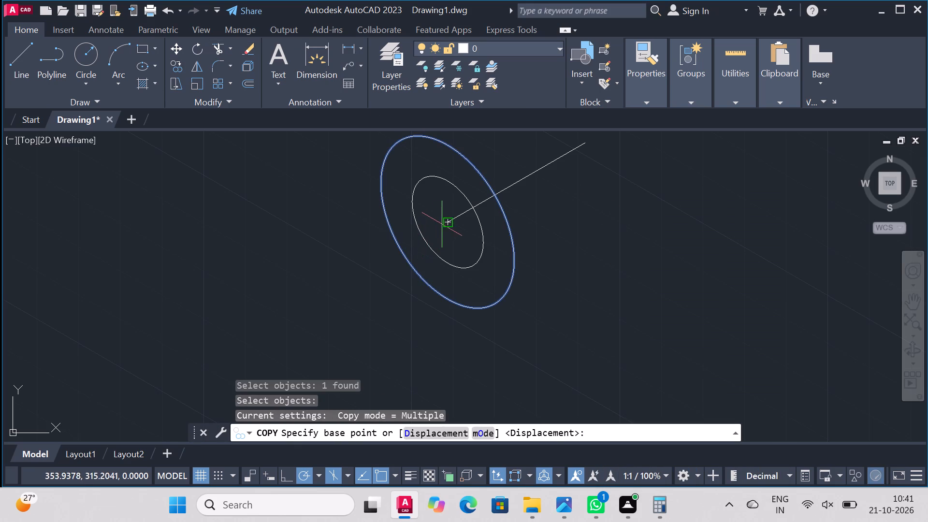
{"action": "left_click", "coordinate": [448, 222]}
{"action": "left_click", "coordinate": [584, 146]}
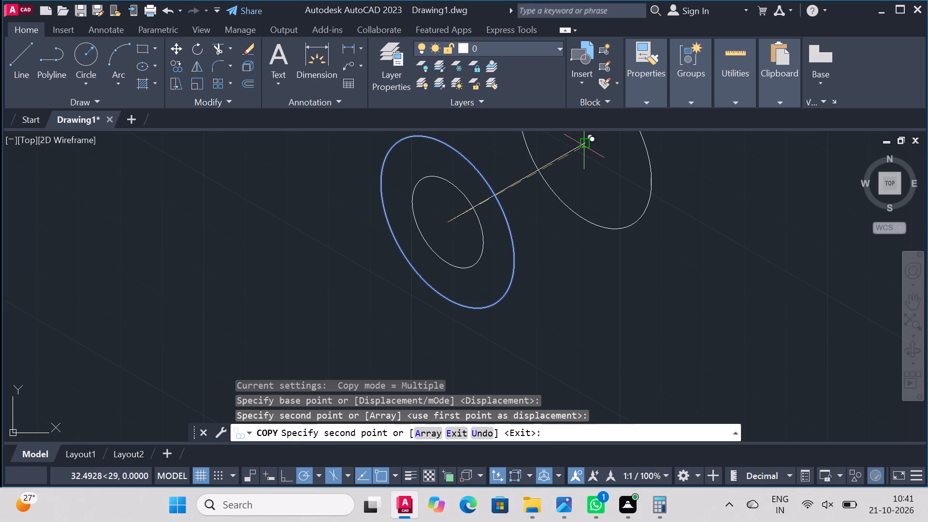
{"action": "right_click", "coordinate": [584, 146]}
{"action": "left_click", "coordinate": [628, 157]}
Draw a line from the front centre at 120° to the outer isocircle, continuing 33 long at 30° to the rear isocircle's upper edge.
{"action": "scroll", "coordinate": [712, 277], "scroll_direction": "down", "scroll_amount": 2}
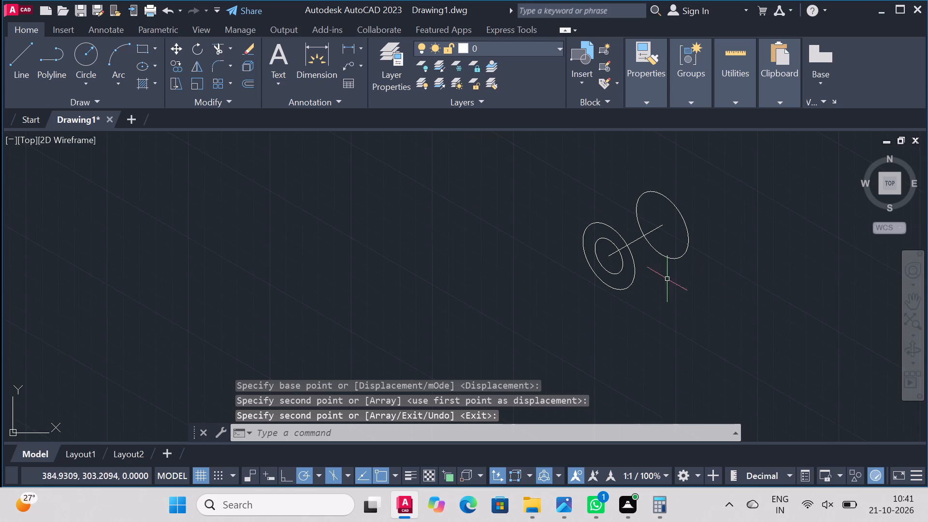
{"action": "scroll", "coordinate": [719, 249], "scroll_direction": "up", "scroll_amount": 1}
{"action": "scroll", "coordinate": [673, 258], "scroll_direction": "down", "scroll_amount": 2}
{"action": "scroll", "coordinate": [672, 216], "scroll_direction": "up", "scroll_amount": 2}
{"action": "left_click", "coordinate": [20, 63]}
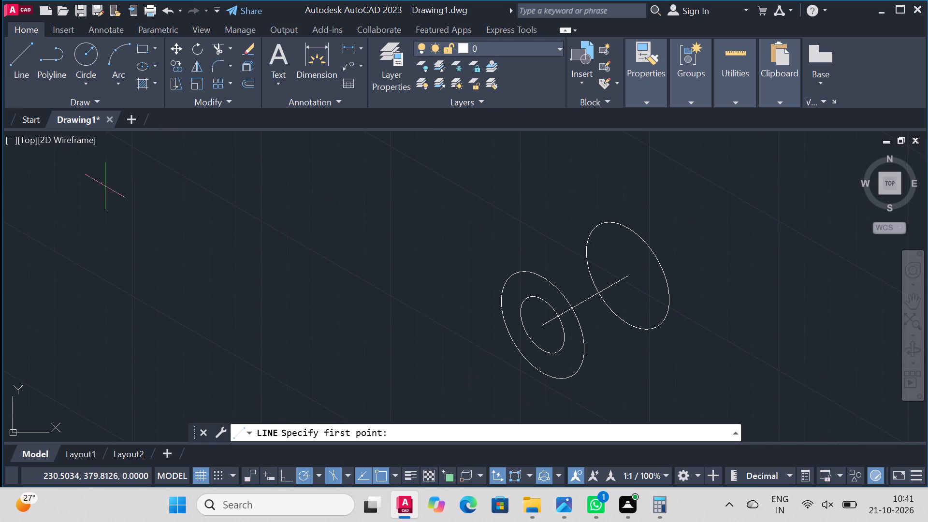
{"action": "left_click", "coordinate": [543, 323]}
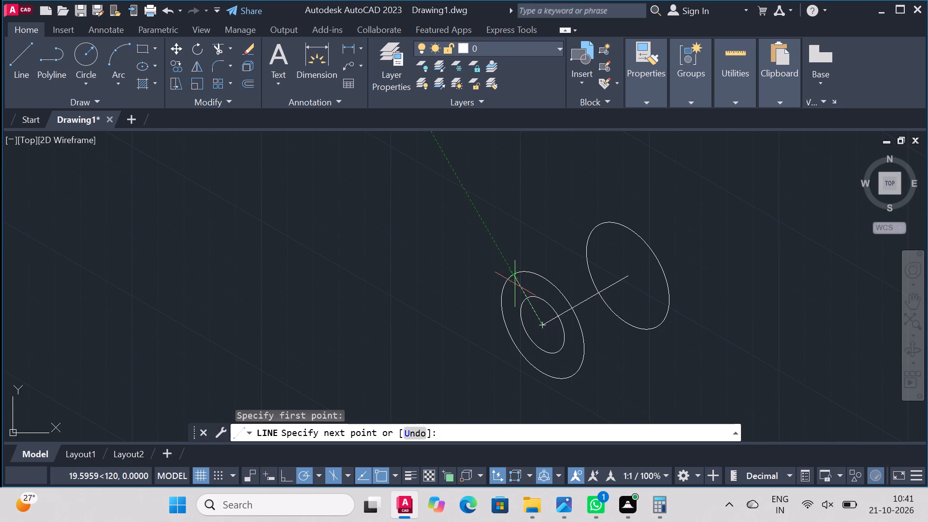
{"action": "left_click", "coordinate": [512, 279]}
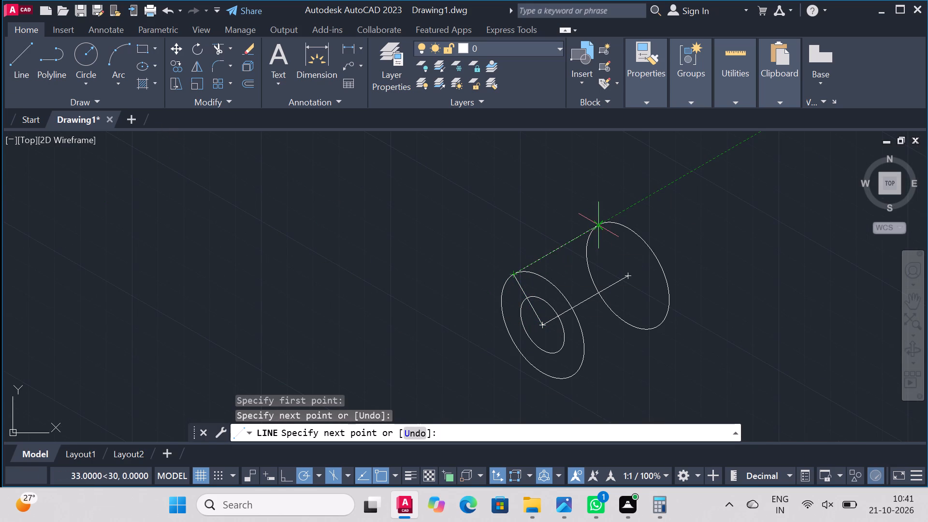
{"action": "left_click", "coordinate": [598, 227]}
{"action": "right_click", "coordinate": [598, 227]}
{"action": "left_click", "coordinate": [641, 239]}
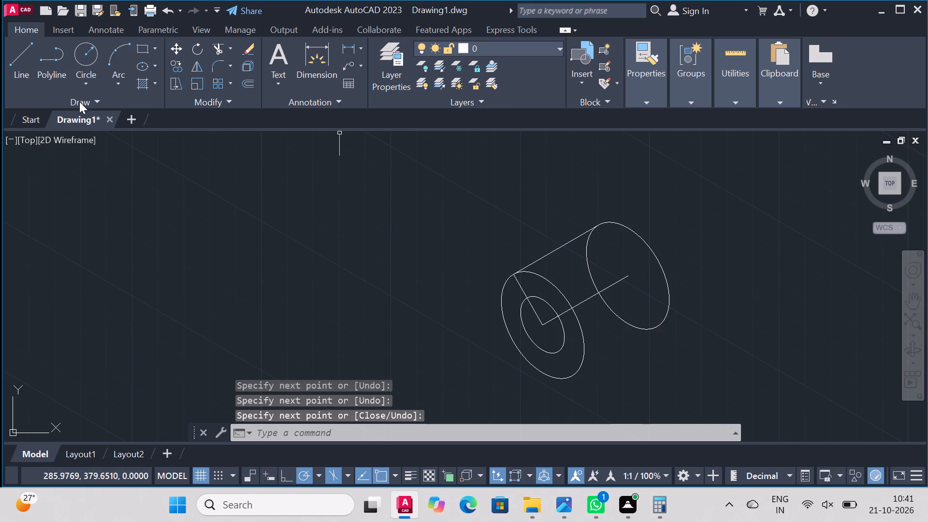
Draw a line from the front centre at 300° to the outer isocircle, continuing 33 long at 30° to the rear isocircle's lower edge.
{"action": "left_click", "coordinate": [26, 58]}
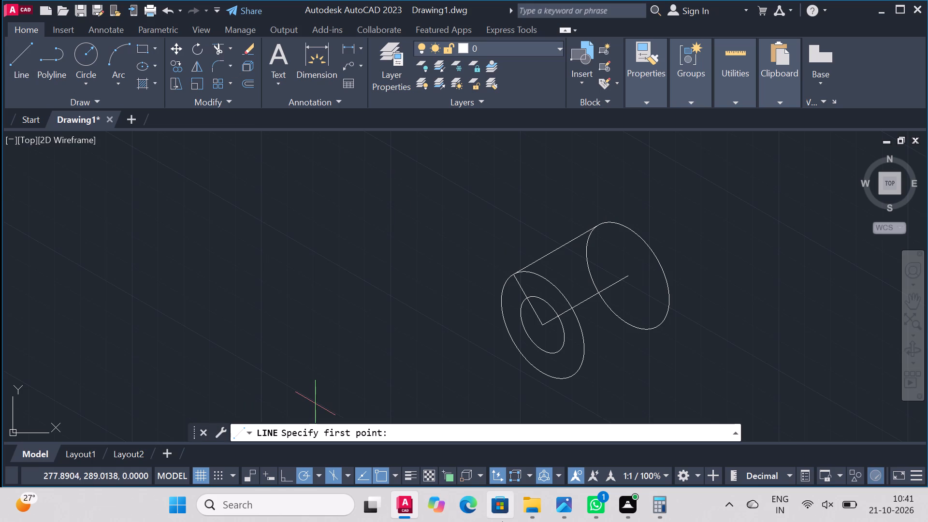
{"action": "scroll", "coordinate": [639, 353], "scroll_direction": "down", "scroll_amount": 4}
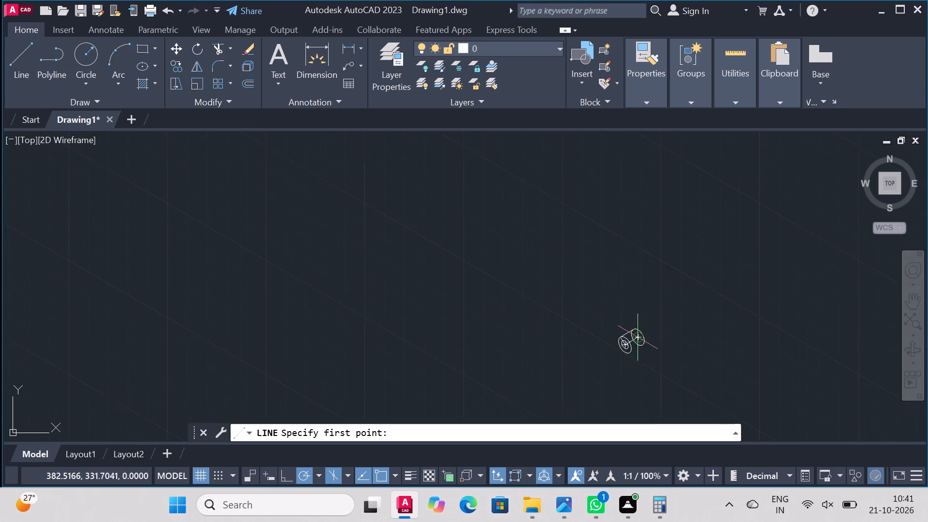
{"action": "scroll", "coordinate": [606, 392], "scroll_direction": "up", "scroll_amount": 4}
{"action": "scroll", "coordinate": [740, 245], "scroll_direction": "down", "scroll_amount": 3}
{"action": "scroll", "coordinate": [765, 224], "scroll_direction": "up", "scroll_amount": 2}
{"action": "scroll", "coordinate": [764, 279], "scroll_direction": "down", "scroll_amount": 2}
{"action": "scroll", "coordinate": [774, 223], "scroll_direction": "up", "scroll_amount": 4}
{"action": "scroll", "coordinate": [639, 333], "scroll_direction": "down", "scroll_amount": 1}
{"action": "scroll", "coordinate": [638, 398], "scroll_direction": "up", "scroll_amount": 2}
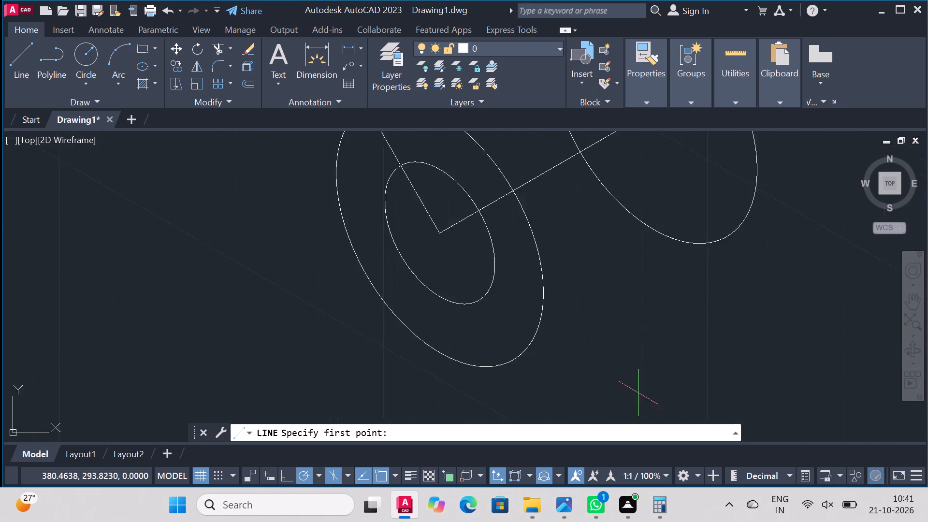
{"action": "left_click", "coordinate": [439, 232]}
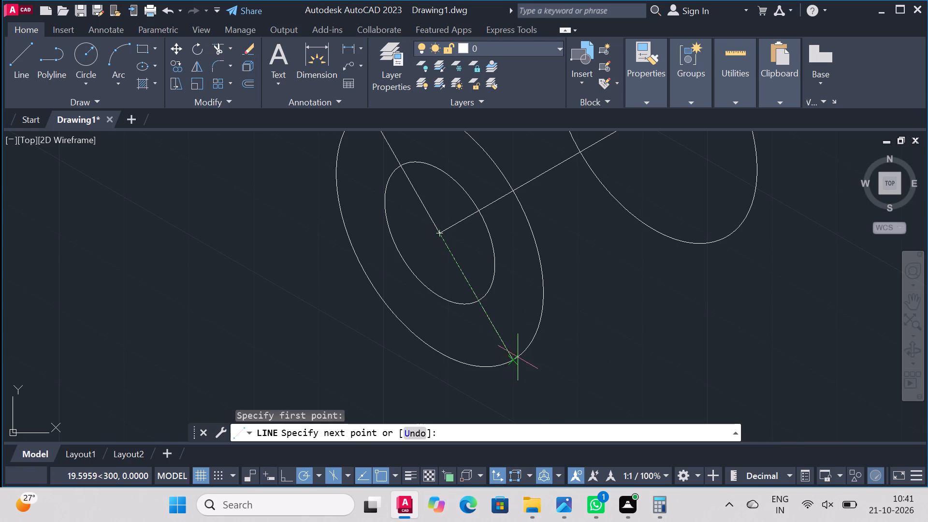
{"action": "left_click", "coordinate": [516, 363]}
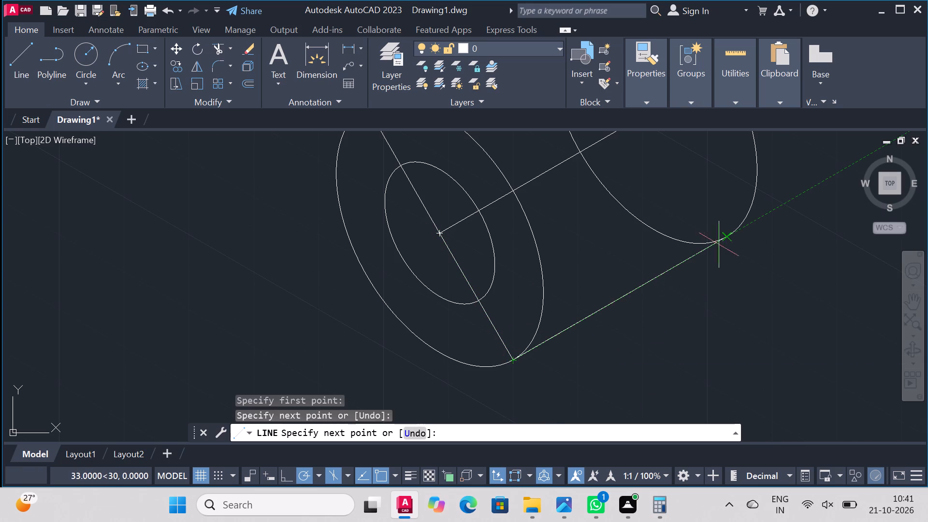
{"action": "left_click", "coordinate": [730, 233]}
{"action": "right_click", "coordinate": [730, 233]}
{"action": "left_click", "coordinate": [770, 242]}
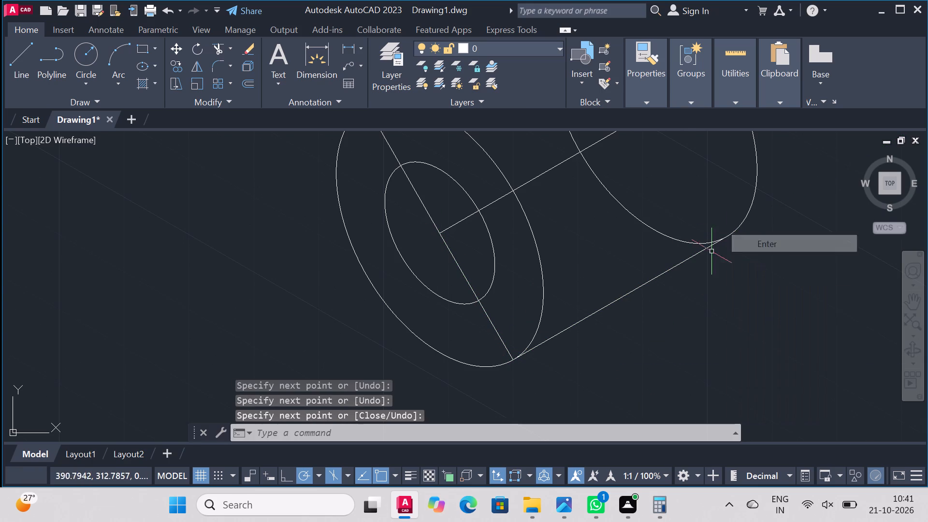
Trim the rear isocircle's hidden arc between the tangent lines and the axis line beyond the front outer isocircle.
{"action": "scroll", "coordinate": [692, 248], "scroll_direction": "down", "scroll_amount": 3}
{"action": "scroll", "coordinate": [693, 197], "scroll_direction": "up", "scroll_amount": 2}
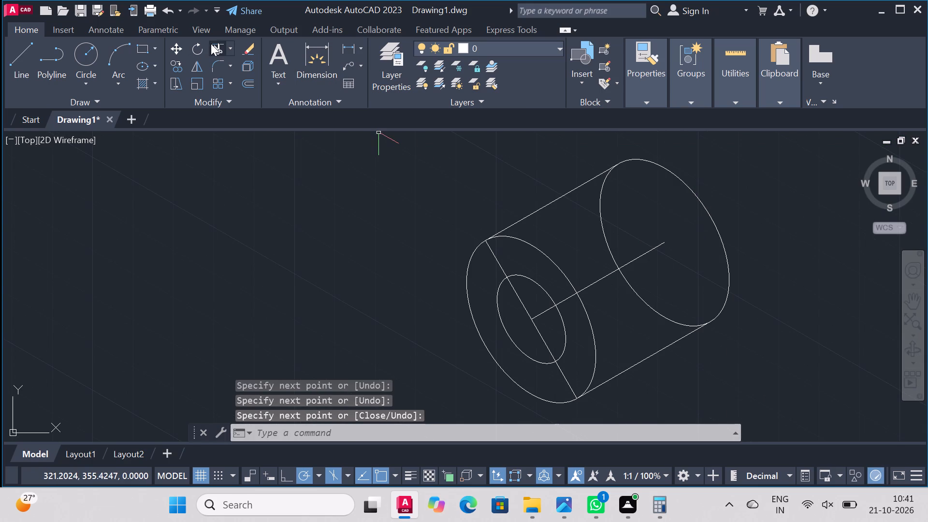
{"action": "left_click", "coordinate": [211, 43]}
{"action": "left_click", "coordinate": [647, 306]}
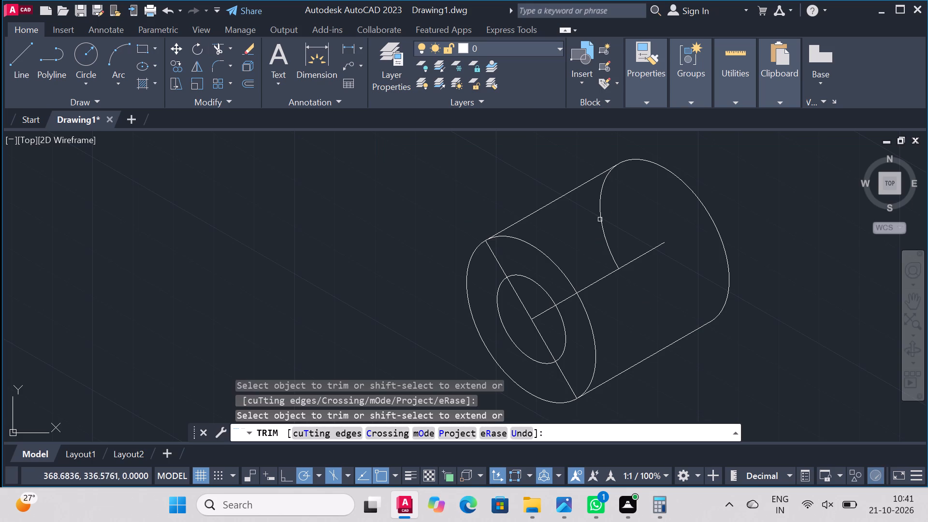
{"action": "left_click", "coordinate": [601, 218]}
{"action": "left_click", "coordinate": [593, 288]}
{"action": "left_click", "coordinate": [603, 267]}
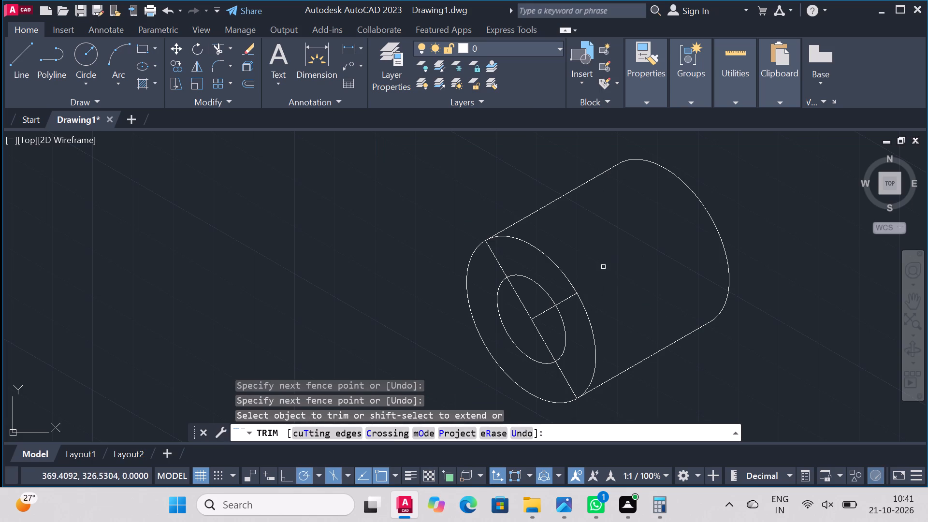
Trim away the remaining axis and diagonal construction line segments inside the front outer isocircle.
{"action": "left_click", "coordinate": [566, 300]}
{"action": "left_click", "coordinate": [539, 312]}
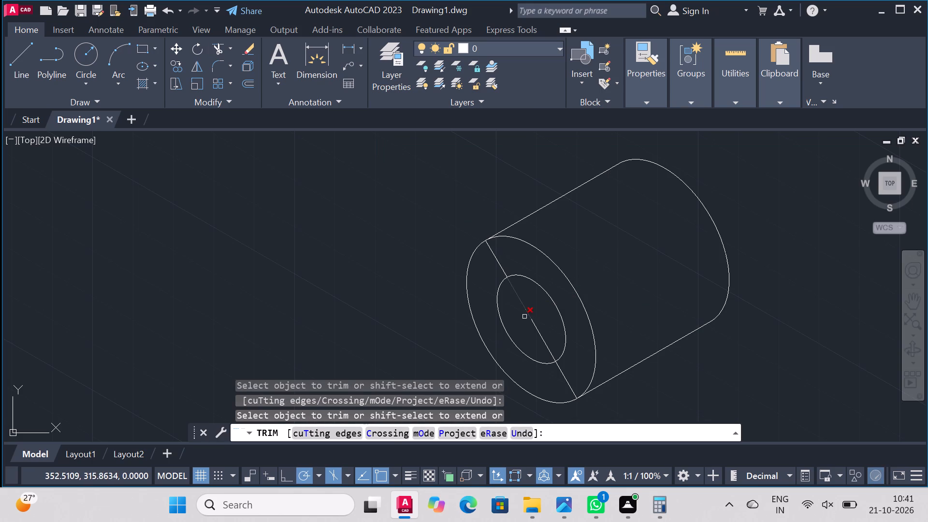
{"action": "left_click", "coordinate": [531, 311]}
{"action": "left_click", "coordinate": [513, 292]}
{"action": "left_click", "coordinate": [495, 263]}
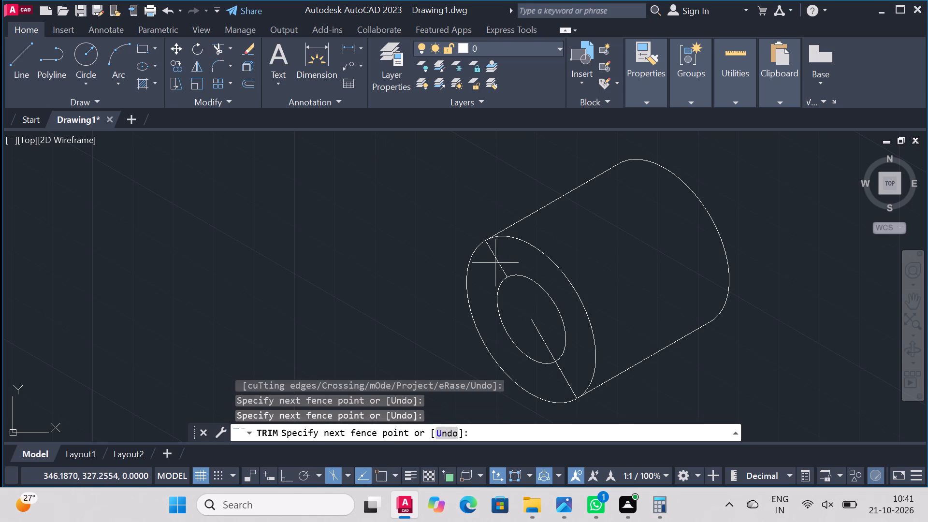
{"action": "left_click", "coordinate": [496, 257]}
{"action": "left_click", "coordinate": [560, 372]}
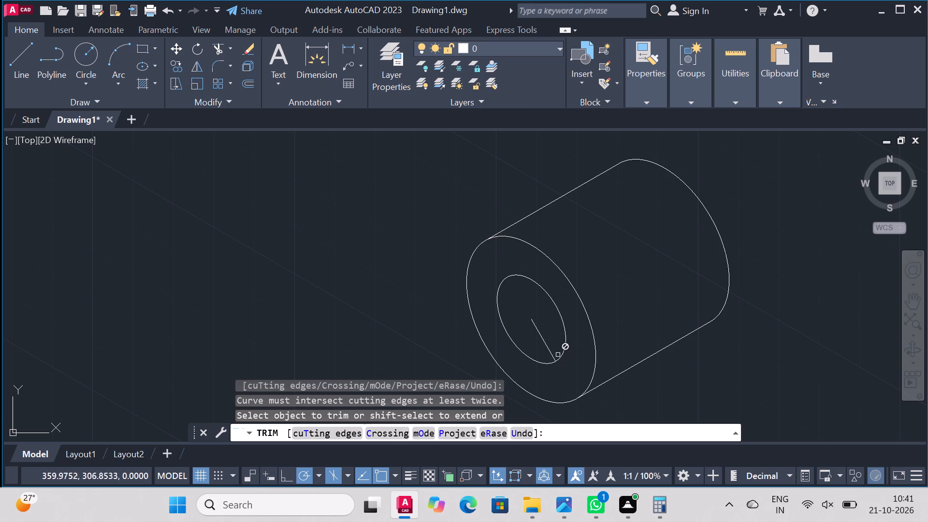
{"action": "left_click", "coordinate": [546, 340]}
Draw a vertical line from the front isocircles' centre straight down to the outer isocircle.
{"action": "scroll", "coordinate": [620, 262], "scroll_direction": "down", "scroll_amount": 1}
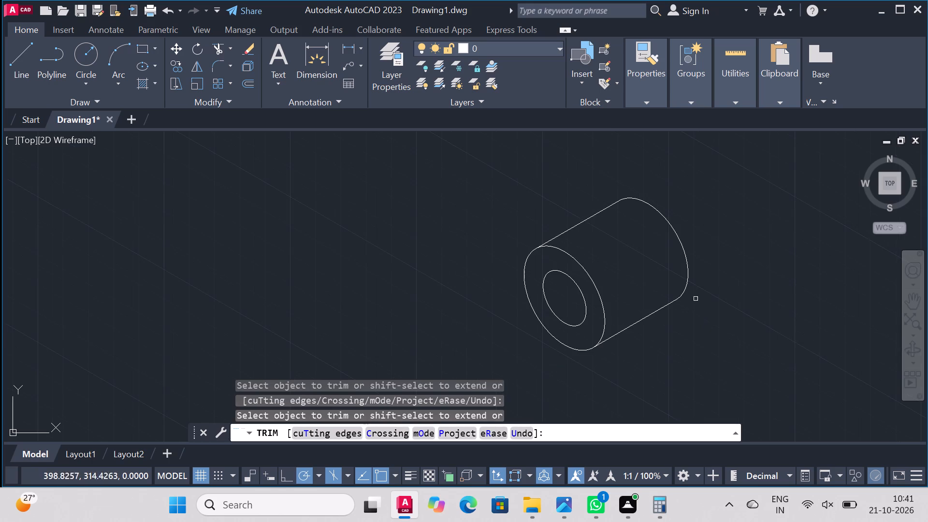
{"action": "scroll", "coordinate": [696, 298], "scroll_direction": "down", "scroll_amount": 1}
{"action": "scroll", "coordinate": [694, 353], "scroll_direction": "up", "scroll_amount": 1}
{"action": "left_click", "coordinate": [13, 62]}
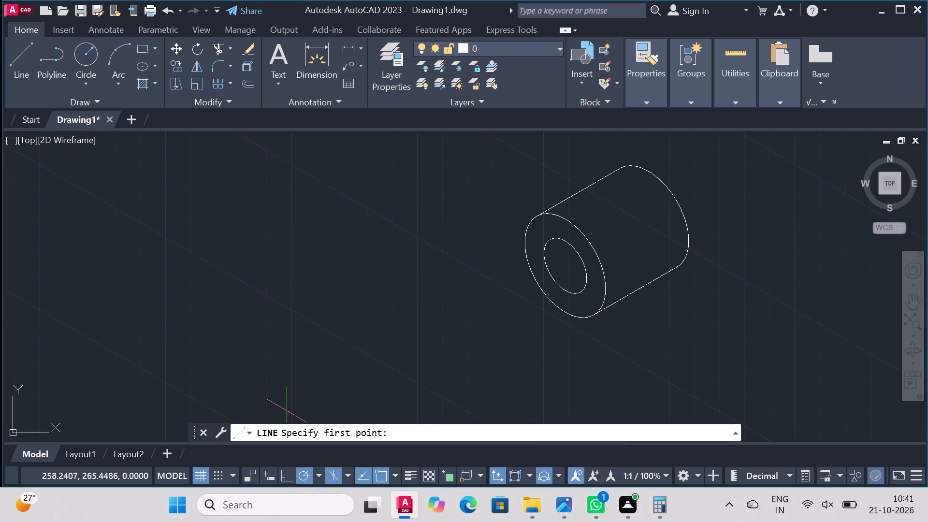
{"action": "left_click", "coordinate": [565, 265]}
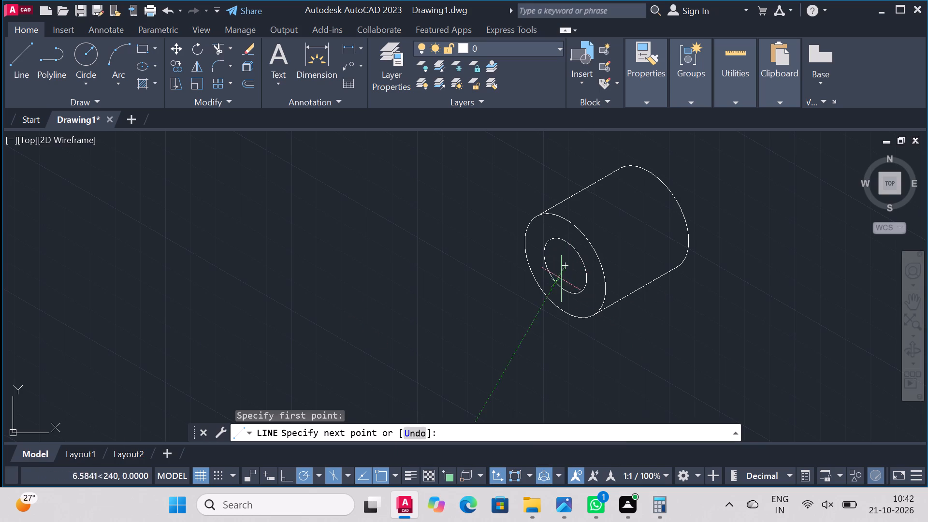
{"action": "left_click", "coordinate": [563, 309]}
{"action": "right_click", "coordinate": [563, 309]}
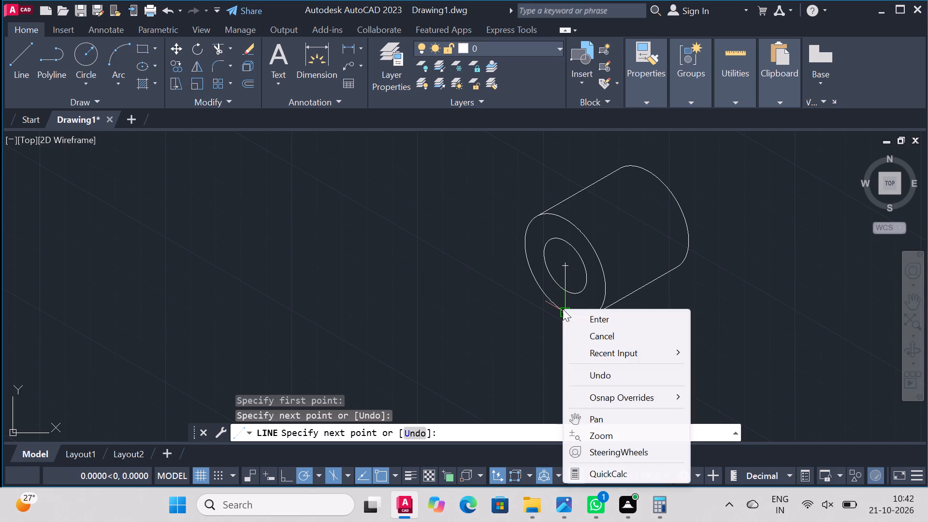
{"action": "left_click", "coordinate": [611, 319]}
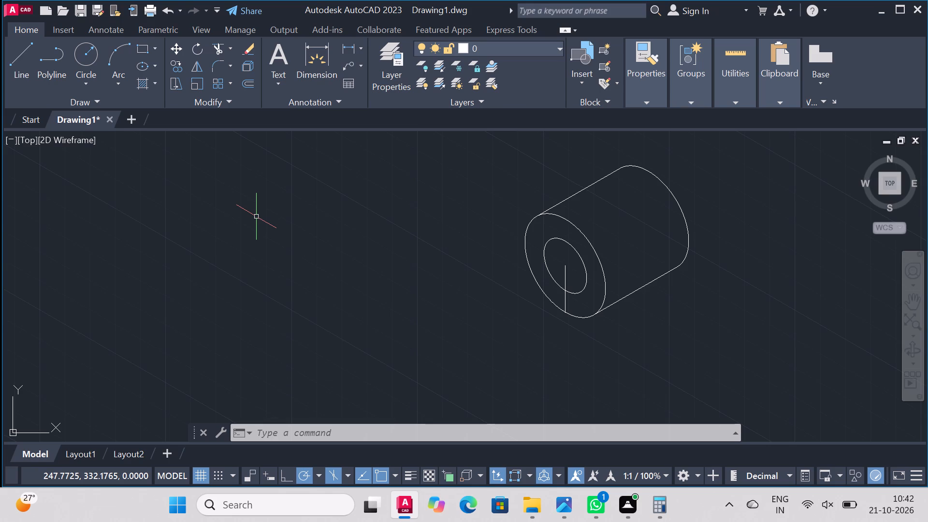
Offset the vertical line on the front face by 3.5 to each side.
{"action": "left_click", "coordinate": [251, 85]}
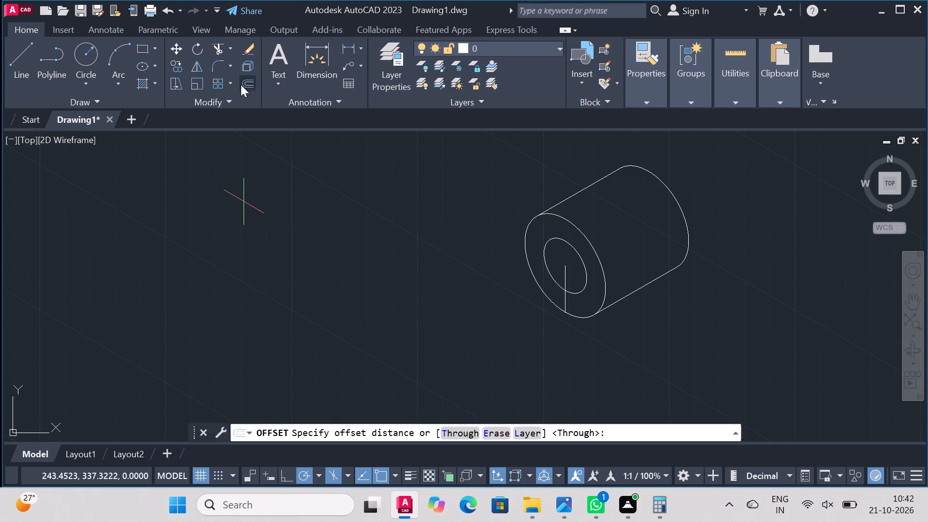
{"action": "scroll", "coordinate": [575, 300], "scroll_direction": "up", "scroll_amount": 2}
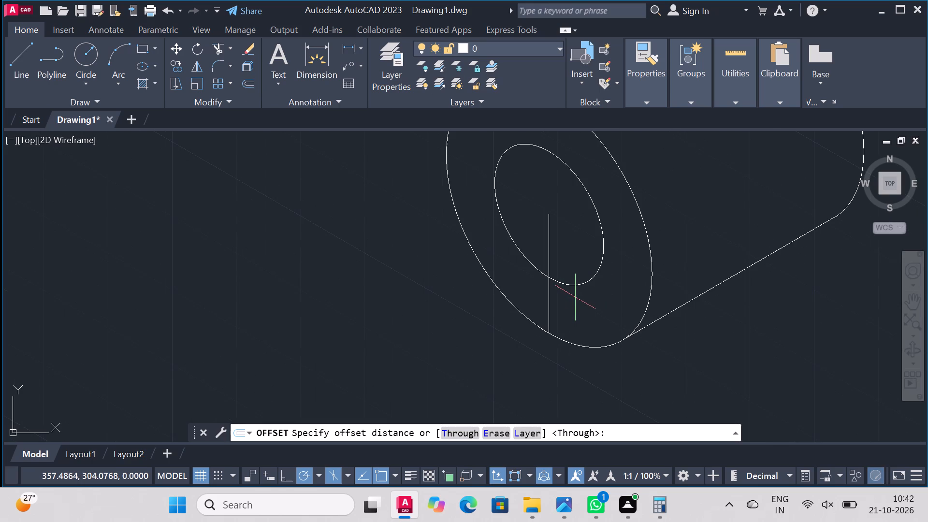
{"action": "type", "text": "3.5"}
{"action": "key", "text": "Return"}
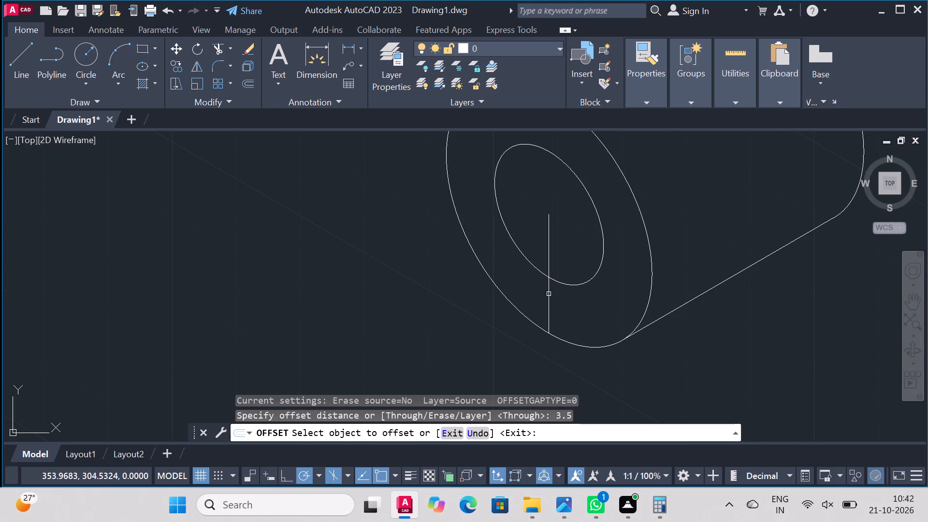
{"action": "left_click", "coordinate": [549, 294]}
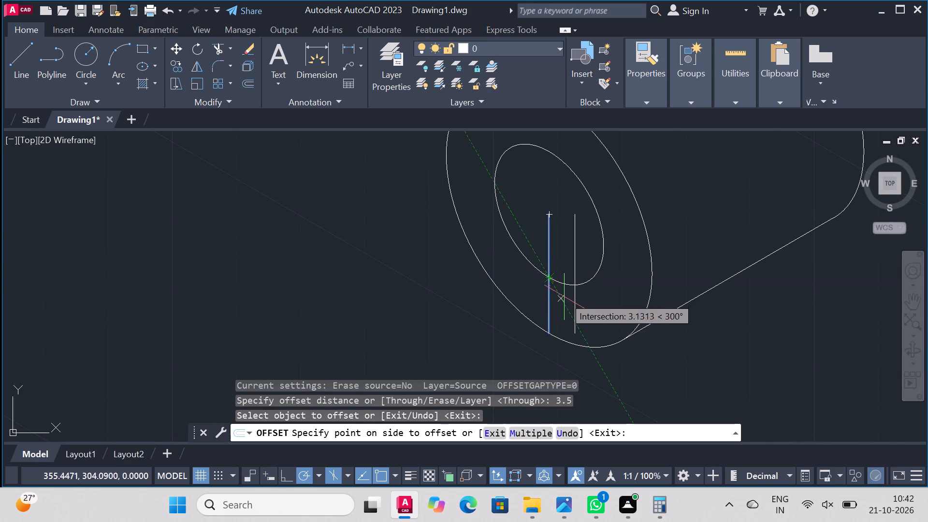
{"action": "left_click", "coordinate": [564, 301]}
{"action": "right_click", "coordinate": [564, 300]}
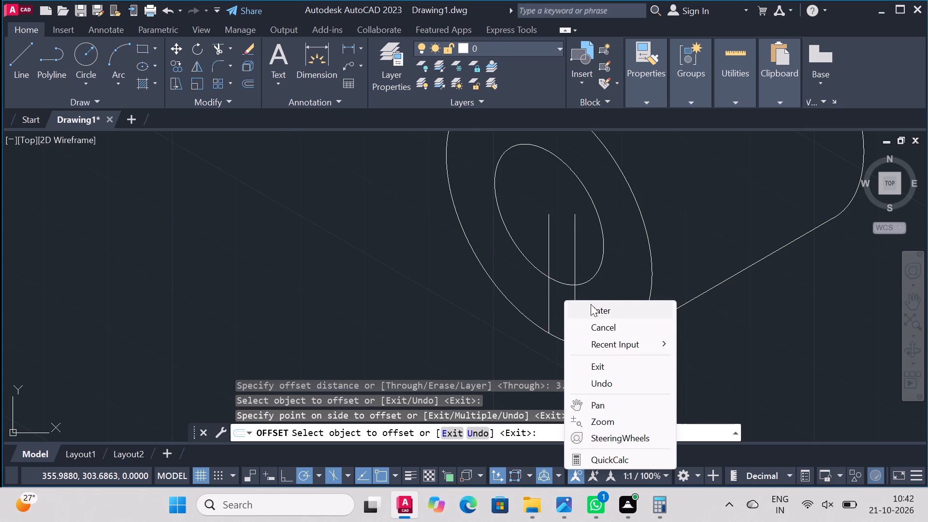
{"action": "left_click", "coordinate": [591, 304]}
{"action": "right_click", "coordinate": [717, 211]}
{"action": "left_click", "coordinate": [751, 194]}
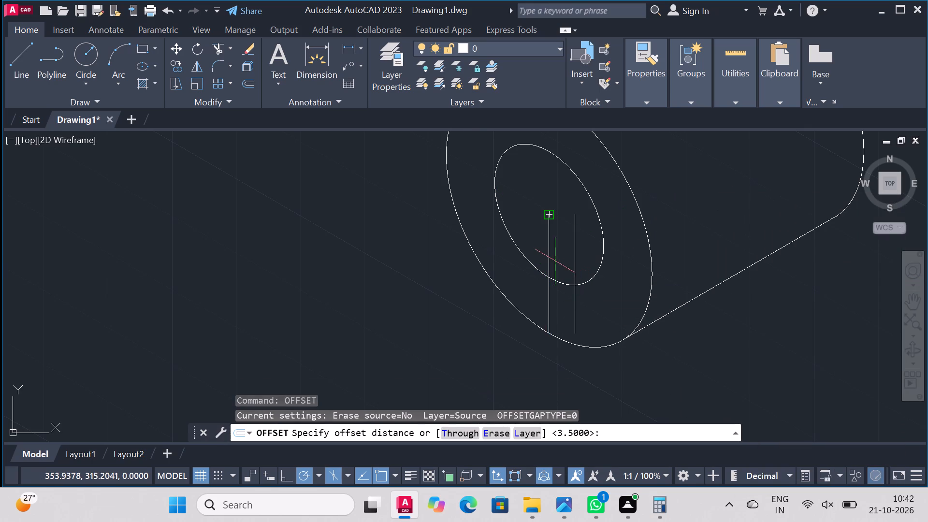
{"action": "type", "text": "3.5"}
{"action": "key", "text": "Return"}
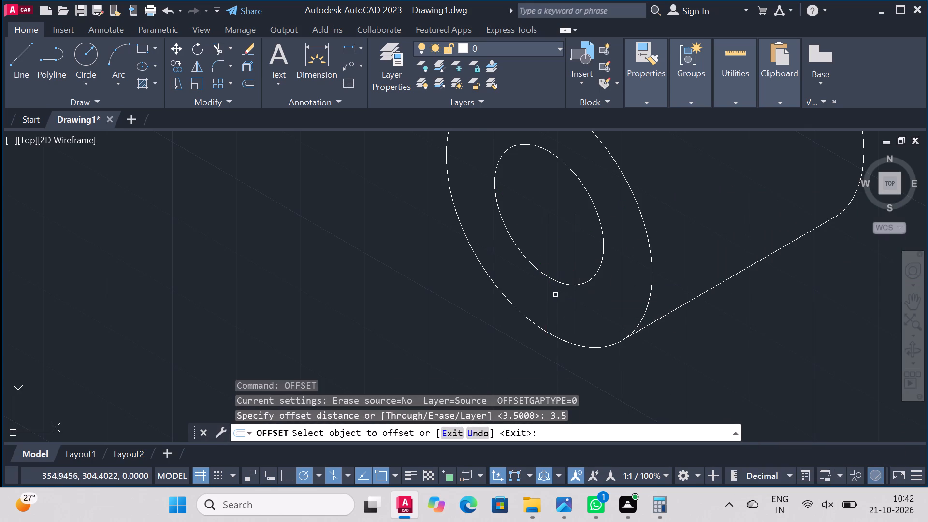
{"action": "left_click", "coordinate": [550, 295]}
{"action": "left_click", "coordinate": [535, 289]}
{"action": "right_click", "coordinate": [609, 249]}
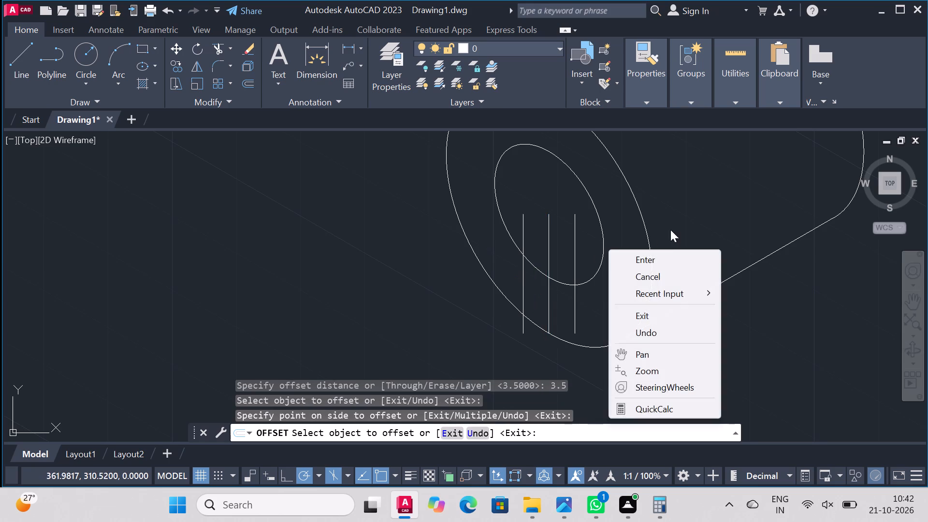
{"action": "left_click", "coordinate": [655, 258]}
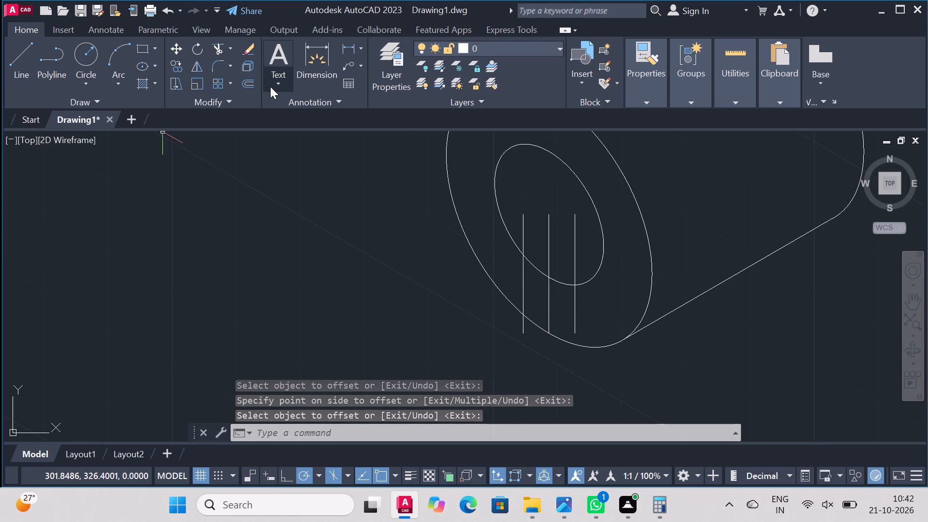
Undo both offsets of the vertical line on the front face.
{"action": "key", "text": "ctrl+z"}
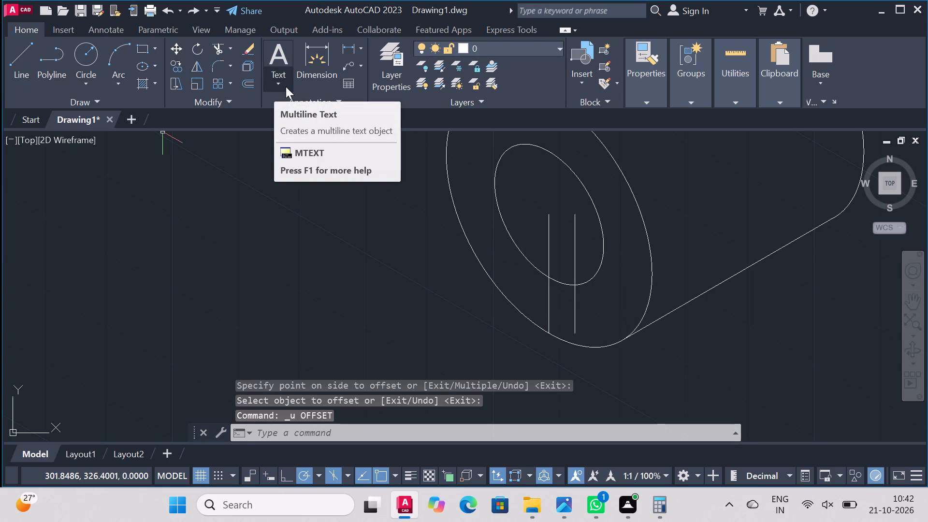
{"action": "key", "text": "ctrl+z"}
Draw a 3.5-long line at 330° from the front isocircles' centre.
{"action": "left_click", "coordinate": [10, 56]}
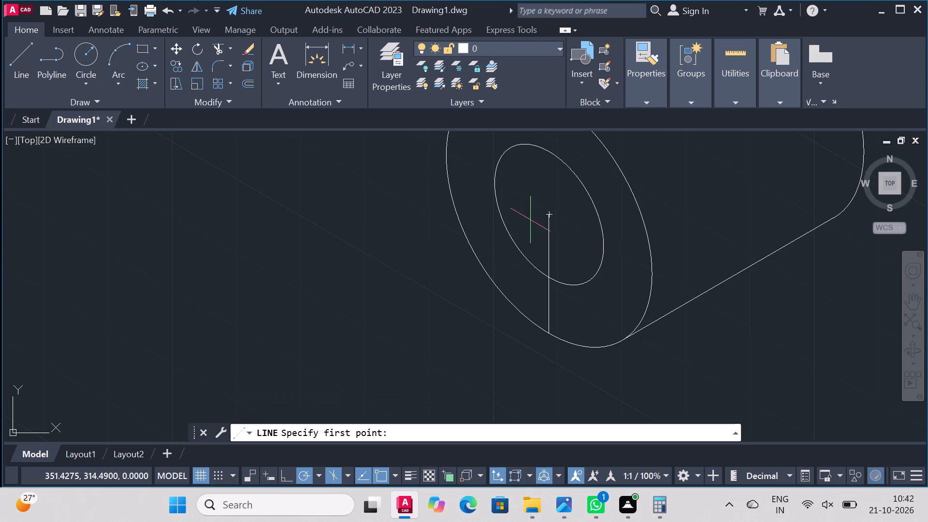
{"action": "left_click", "coordinate": [551, 213]}
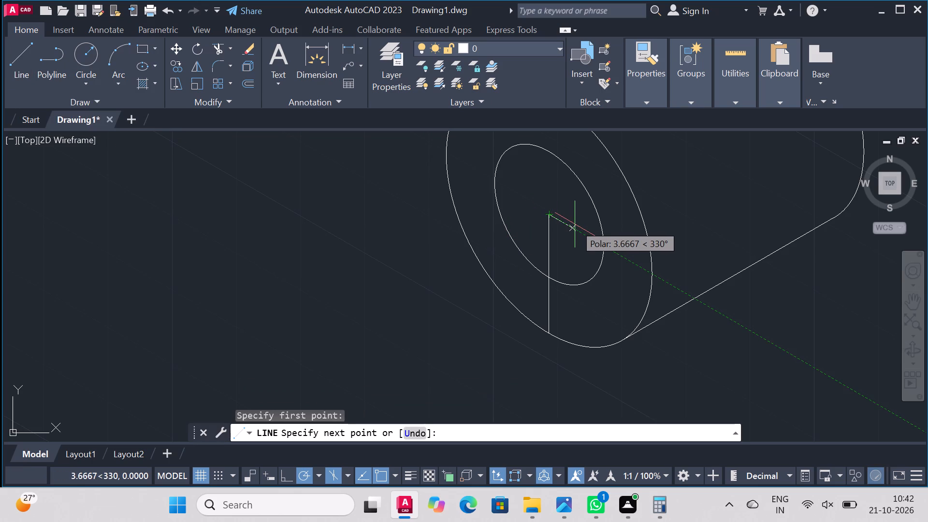
{"action": "type", "text": "3.5"}
{"action": "key", "text": "Return"}
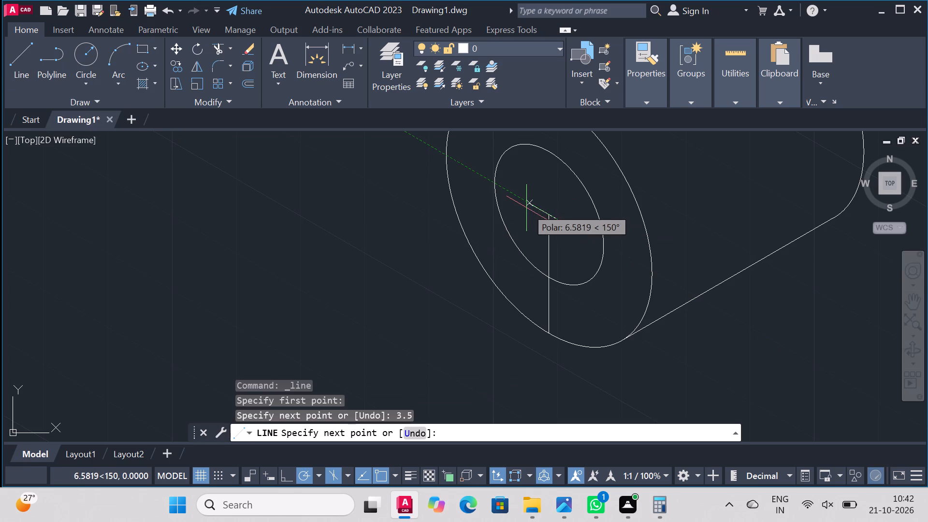
{"action": "right_click", "coordinate": [526, 208]}
{"action": "left_click", "coordinate": [576, 219]}
Draw a 3.5-long line at 150° from the front centre, continuing vertically down to the outer isocircle.
{"action": "right_click", "coordinate": [517, 192]}
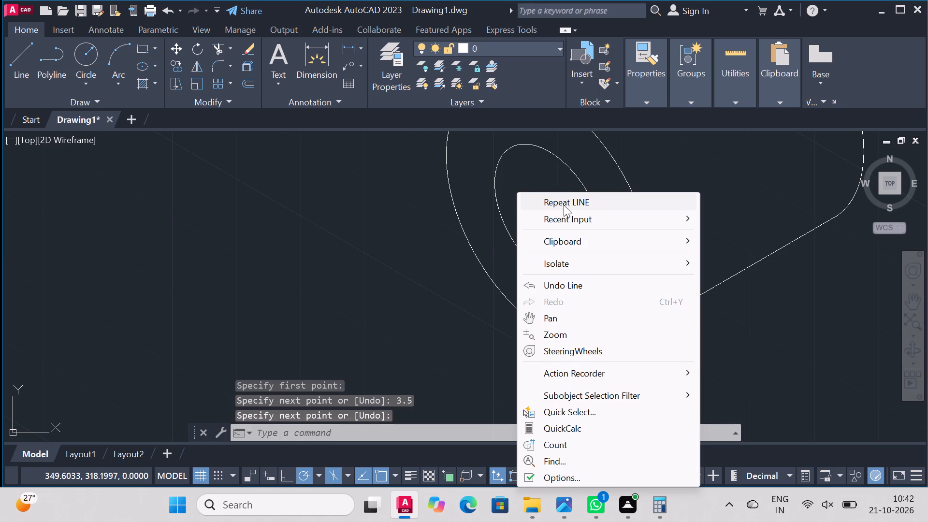
{"action": "left_click", "coordinate": [564, 205]}
{"action": "left_click", "coordinate": [550, 218]}
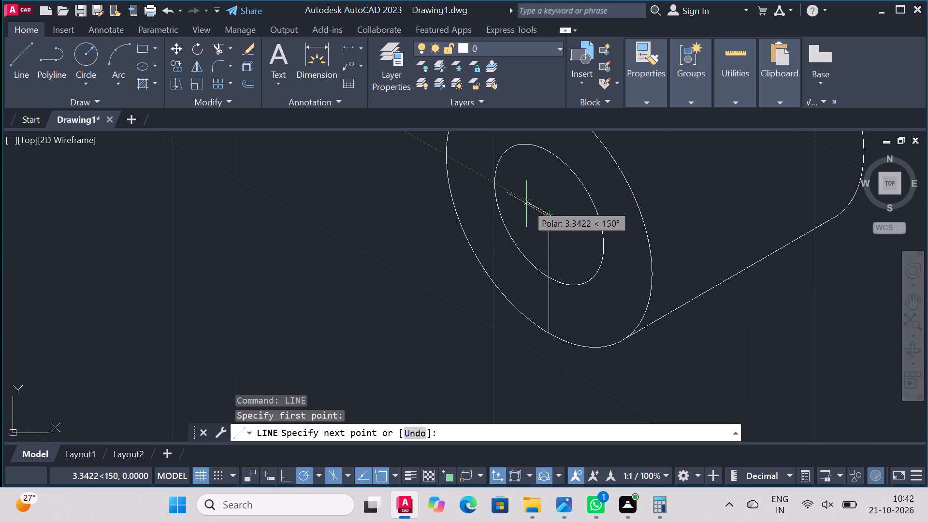
{"action": "type", "text": "3.5"}
{"action": "key", "text": "Return"}
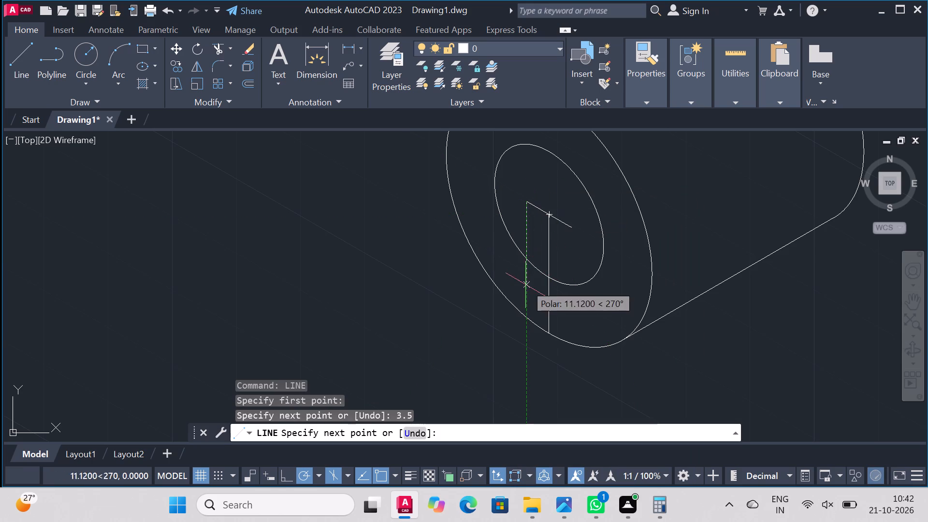
{"action": "left_click", "coordinate": [525, 319]}
{"action": "right_click", "coordinate": [523, 319]}
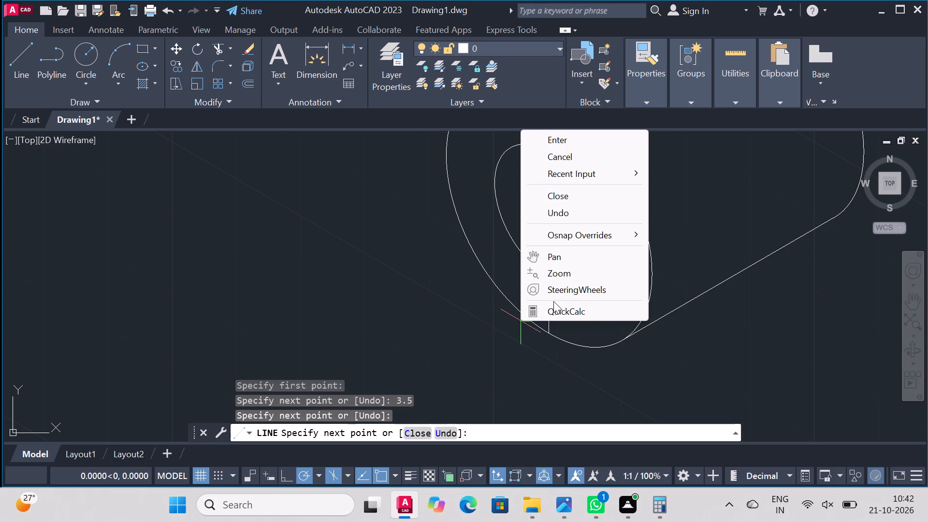
{"action": "left_click", "coordinate": [577, 144]}
Draw a vertical line from the free end of the 330° line down to the front outer isocircle.
{"action": "right_click", "coordinate": [319, 173]}
{"action": "left_click", "coordinate": [366, 185]}
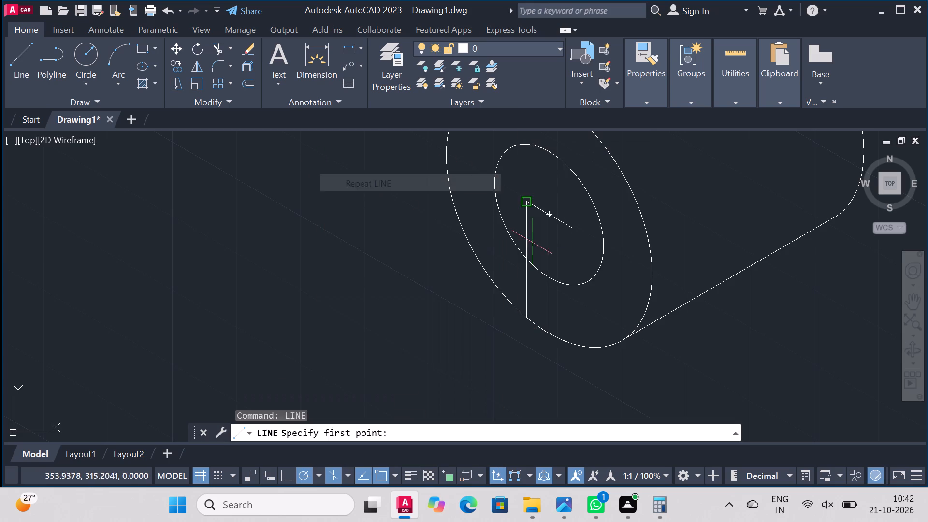
{"action": "left_click", "coordinate": [569, 230]}
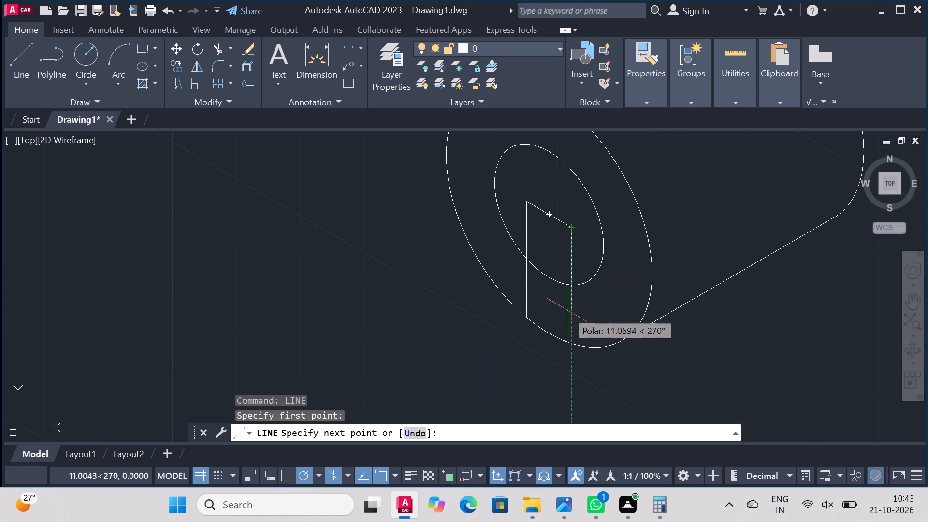
{"action": "left_click", "coordinate": [567, 345]}
{"action": "right_click", "coordinate": [566, 344]}
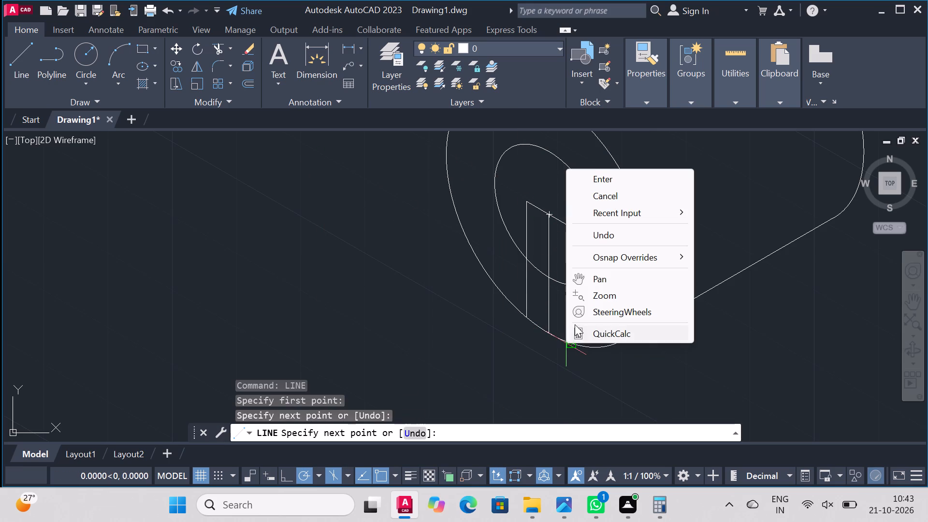
{"action": "left_click", "coordinate": [609, 173]}
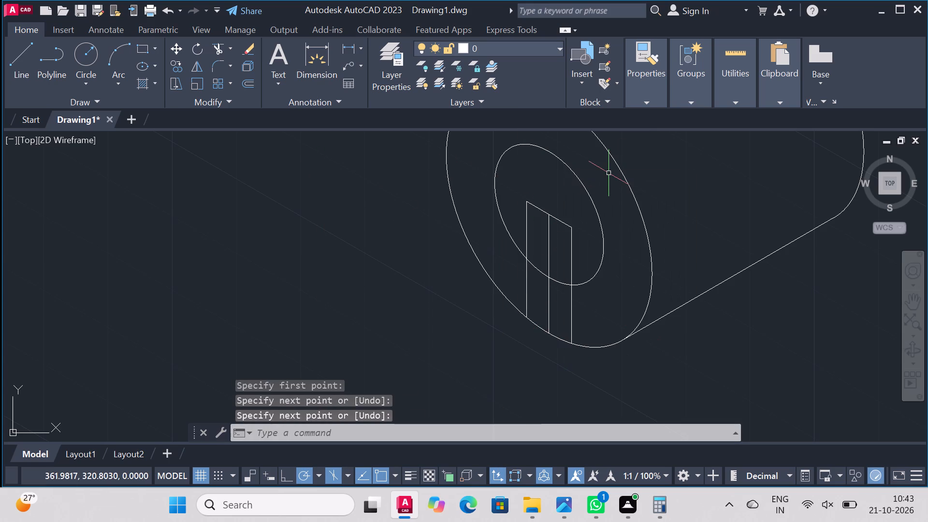
Trim away the vertical and slanted line segments inside the front inner isocircle.
{"action": "scroll", "coordinate": [558, 223], "scroll_direction": "down", "scroll_amount": 1}
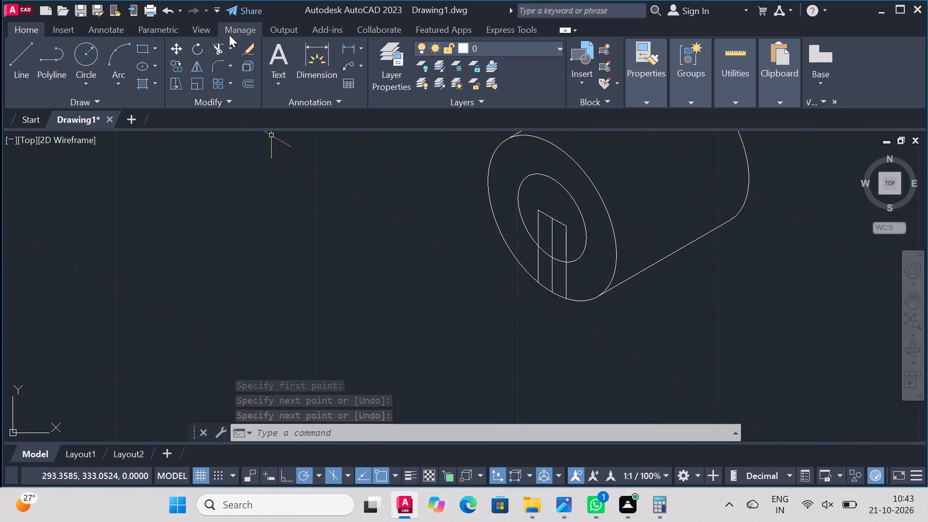
{"action": "left_click", "coordinate": [214, 51]}
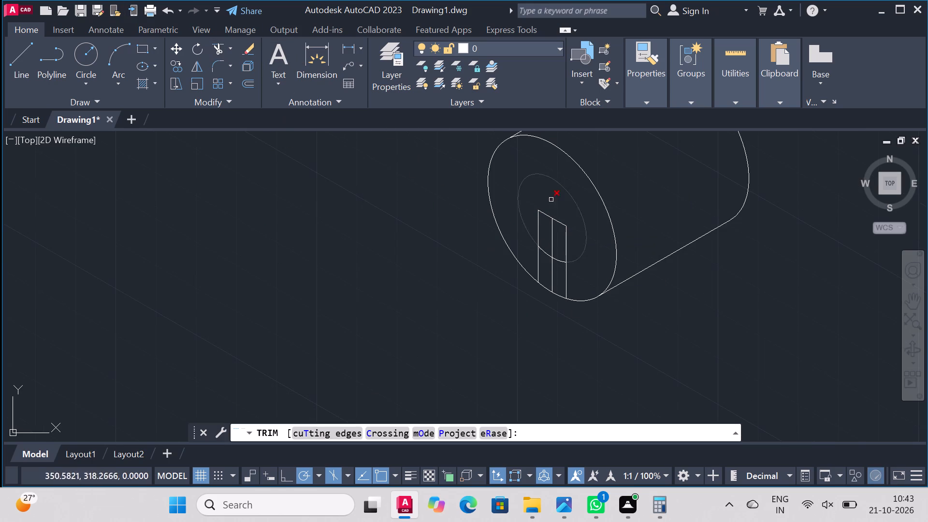
{"action": "left_click_drag", "start_coordinate": [526, 203], "coordinate": [557, 229]}
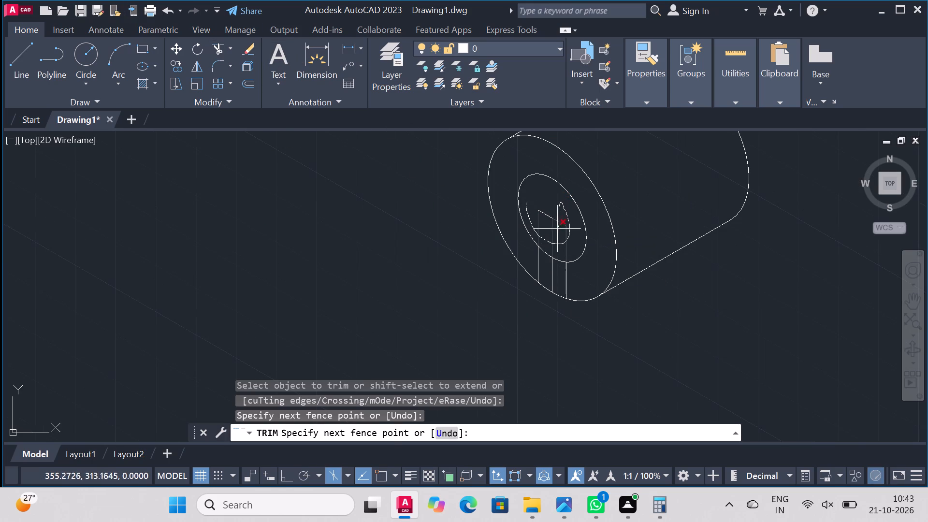
{"action": "left_click_drag", "start_coordinate": [557, 229], "coordinate": [552, 207]}
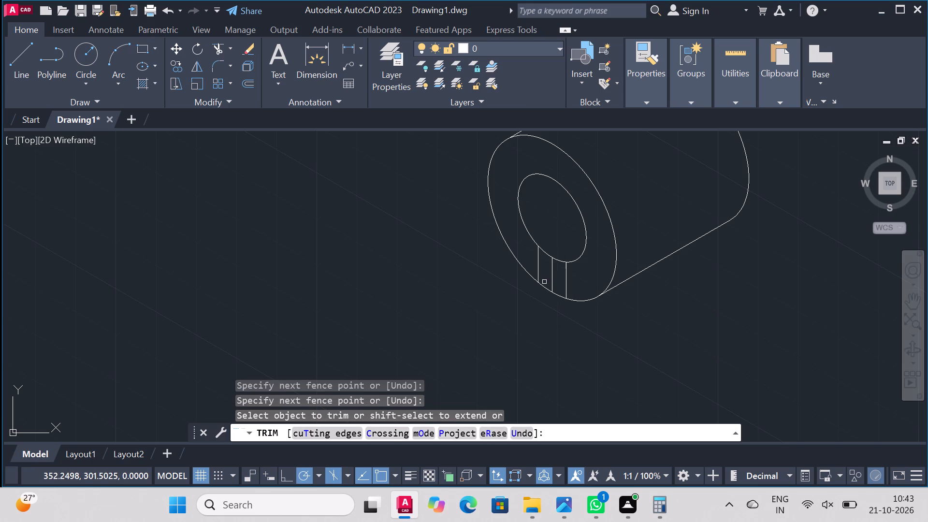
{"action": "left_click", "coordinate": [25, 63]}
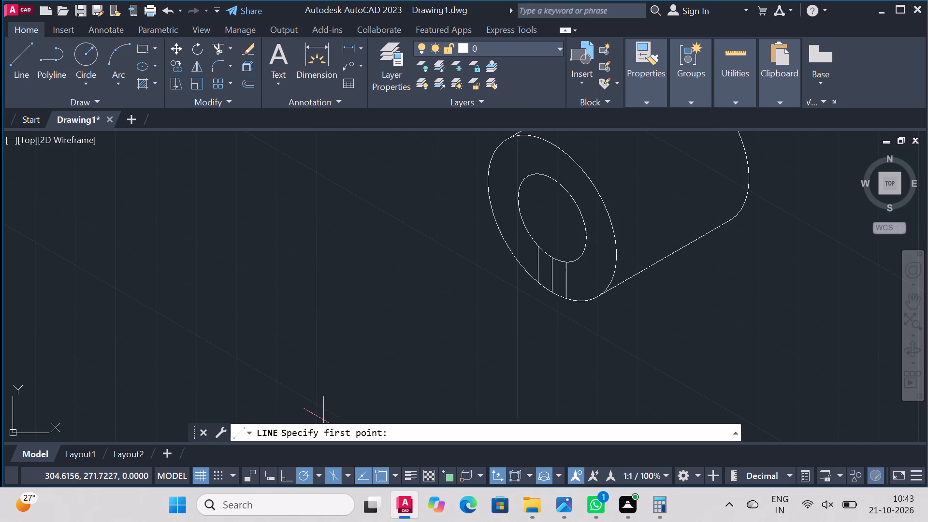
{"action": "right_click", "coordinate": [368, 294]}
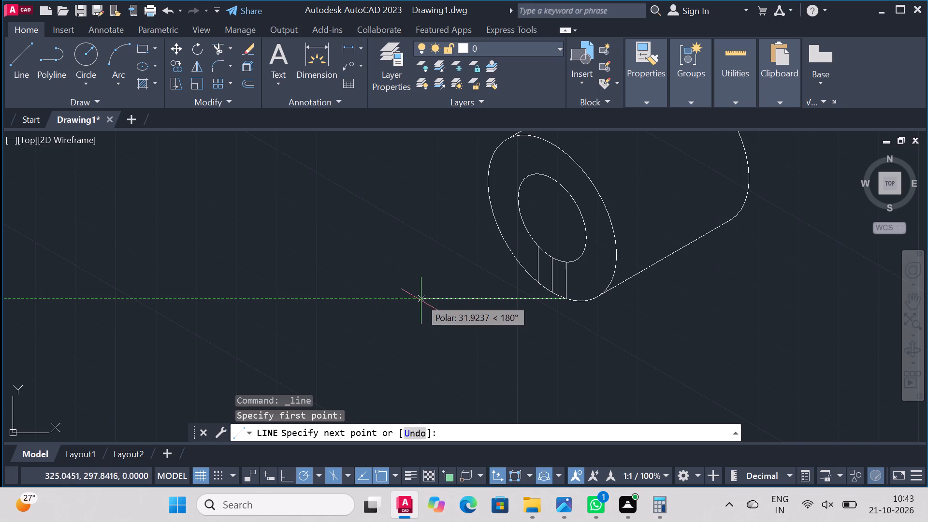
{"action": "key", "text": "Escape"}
Draw a line from the lower tangent line's front end, 17 long at 30° along it, continuing vertically down below the cylinder.
{"action": "scroll", "coordinate": [675, 250], "scroll_direction": "down", "scroll_amount": 1}
{"action": "scroll", "coordinate": [756, 253], "scroll_direction": "up", "scroll_amount": 2}
{"action": "left_click", "coordinate": [28, 60]}
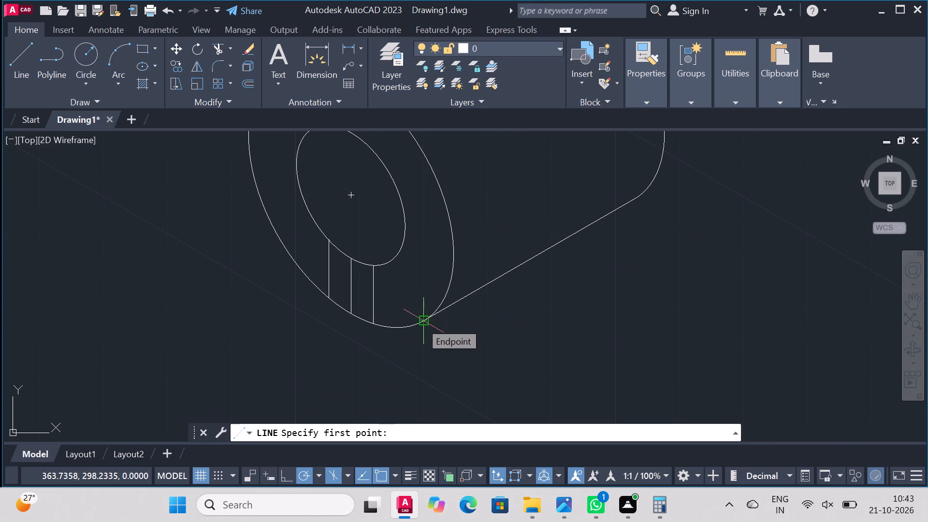
{"action": "left_click", "coordinate": [420, 322]}
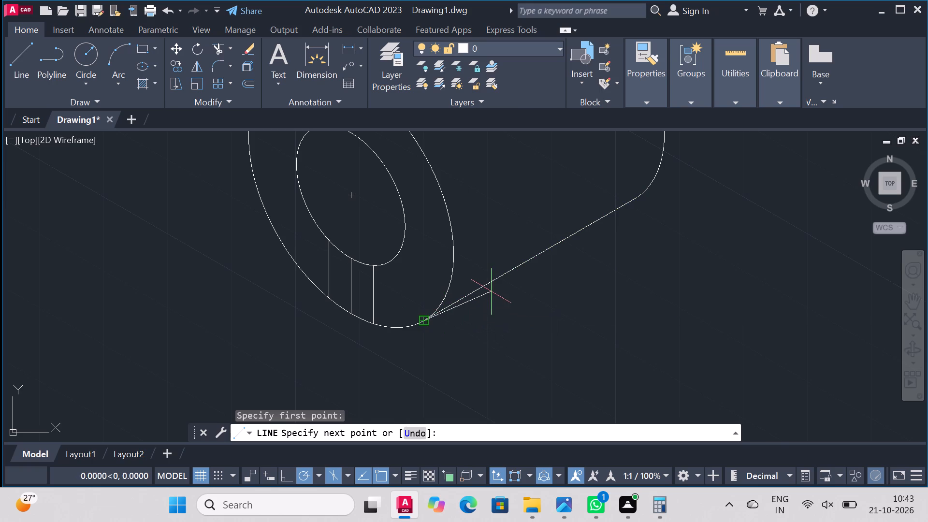
{"action": "type", "text": "17"}
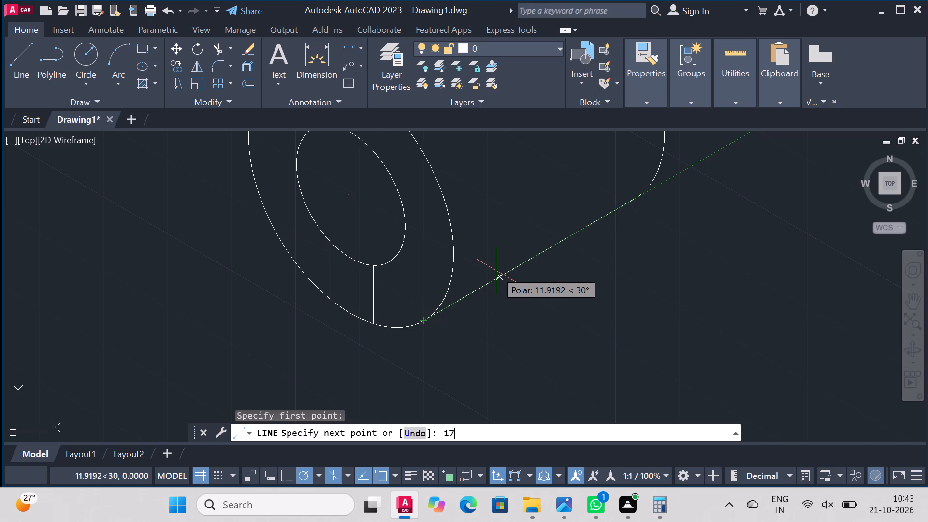
{"action": "key", "text": "Return"}
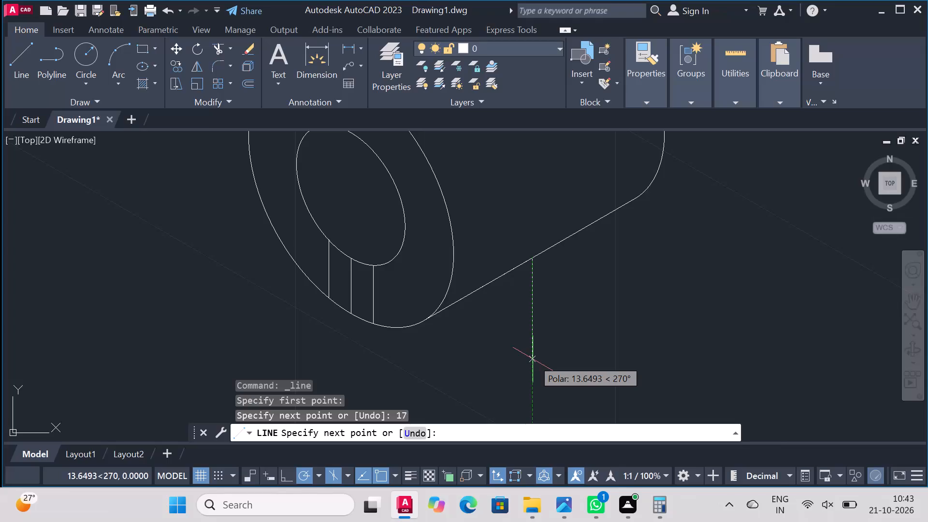
{"action": "left_click", "coordinate": [533, 386]}
{"action": "right_click", "coordinate": [533, 386]}
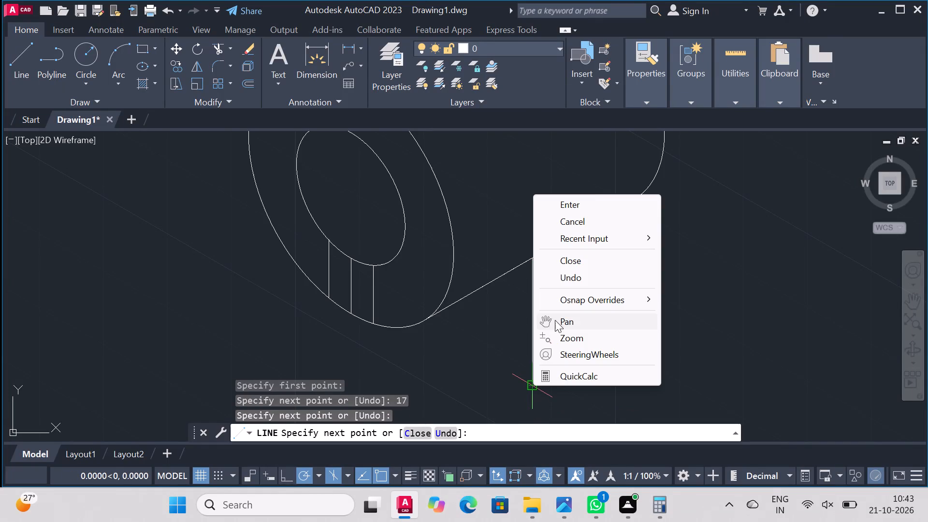
{"action": "left_click", "coordinate": [587, 201]}
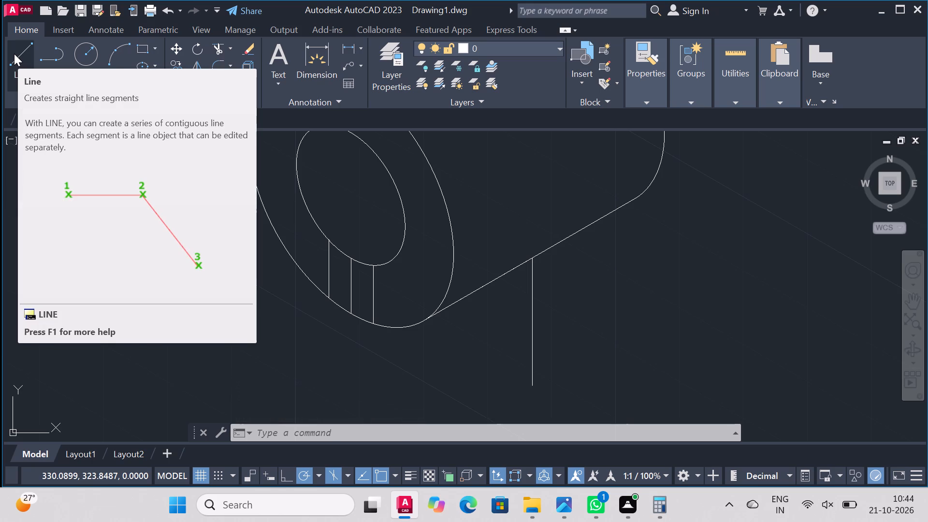
Draw a line from the lower tangent line's front end, 25 long at 30° along it, continuing vertically up level with the rear centre.
{"action": "left_click", "coordinate": [6, 63]}
{"action": "left_click", "coordinate": [11, 60]}
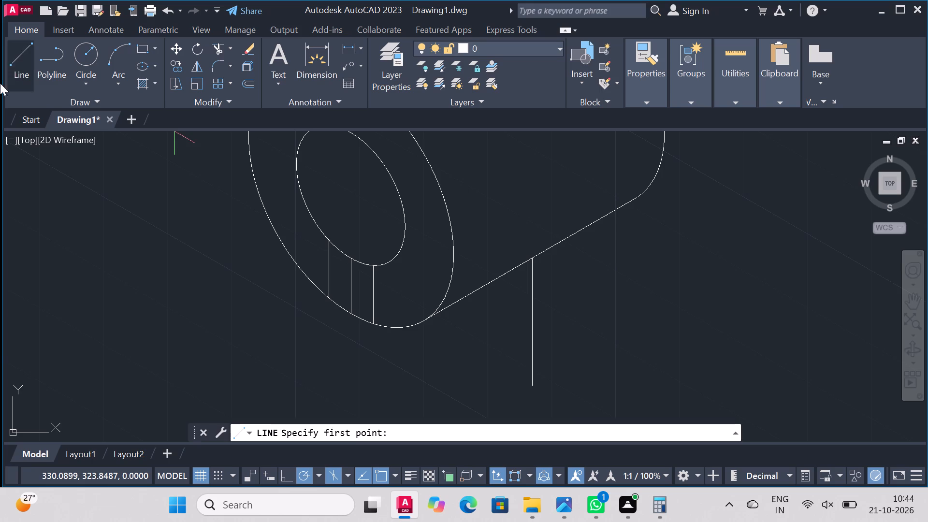
{"action": "scroll", "coordinate": [607, 295], "scroll_direction": "down", "scroll_amount": 2}
{"action": "scroll", "coordinate": [632, 251], "scroll_direction": "up", "scroll_amount": 1}
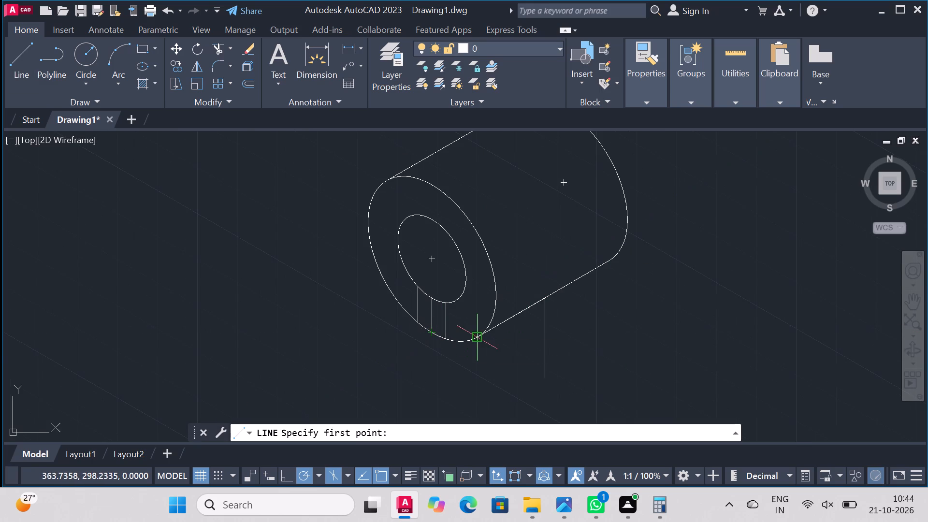
{"action": "left_click", "coordinate": [475, 339]}
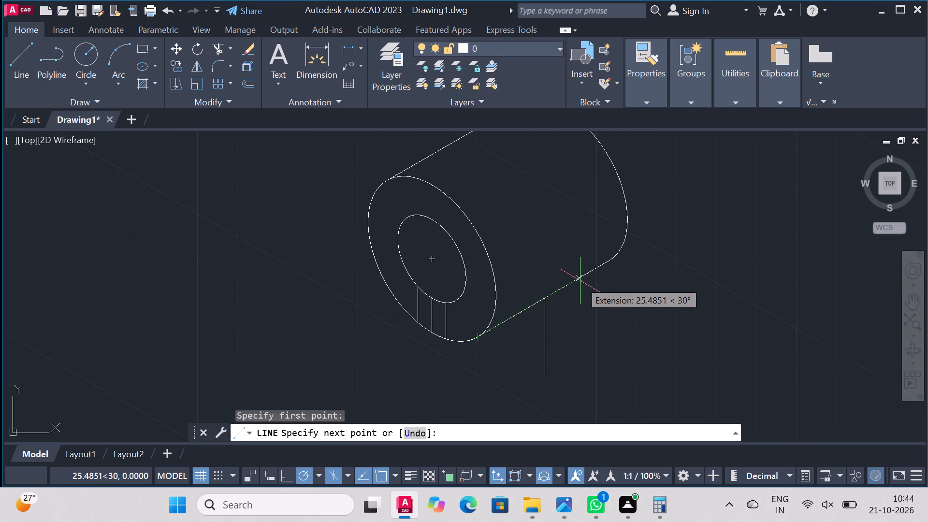
{"action": "type", "text": "25"}
{"action": "key", "text": "Return"}
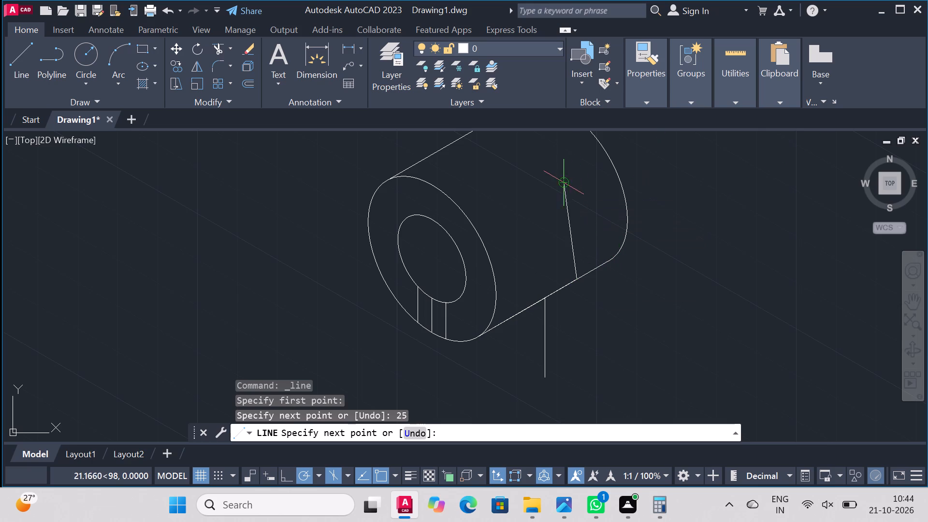
{"action": "left_click", "coordinate": [581, 181]}
{"action": "right_click", "coordinate": [581, 181]}
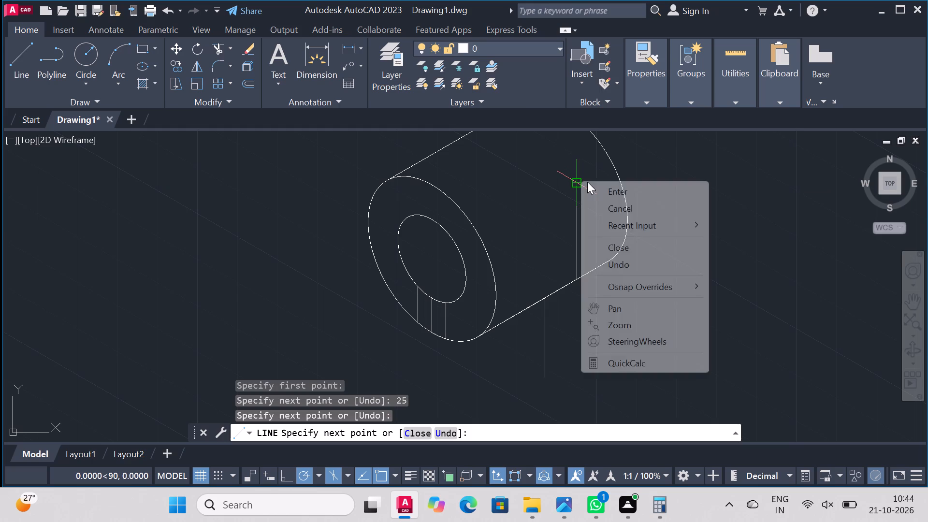
{"action": "left_click", "coordinate": [618, 192]}
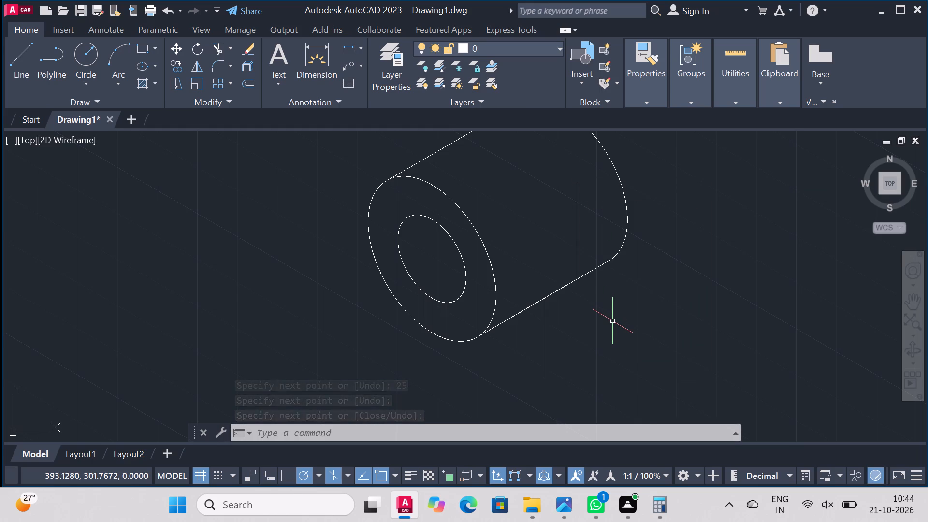
Draw an 8-long line at 210° from the upper end of that vertical line.
{"action": "left_click", "coordinate": [30, 60]}
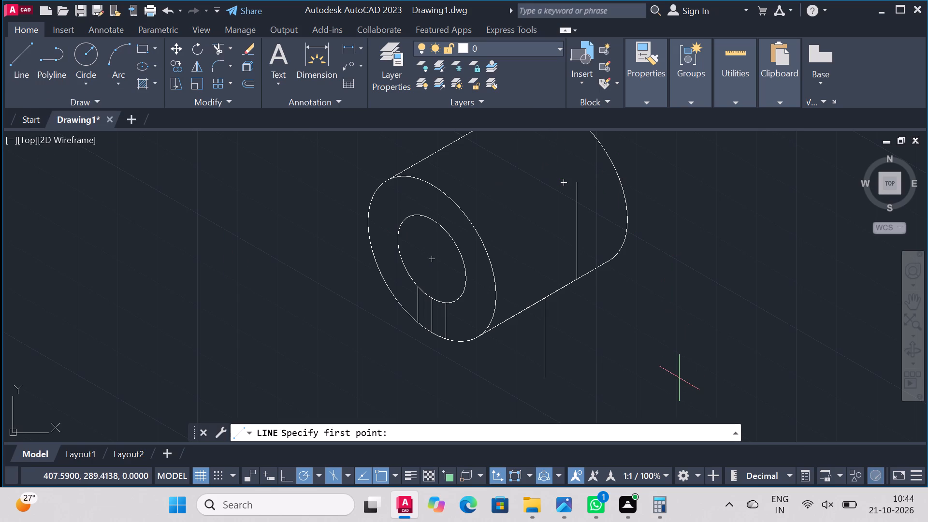
{"action": "left_click", "coordinate": [577, 184]}
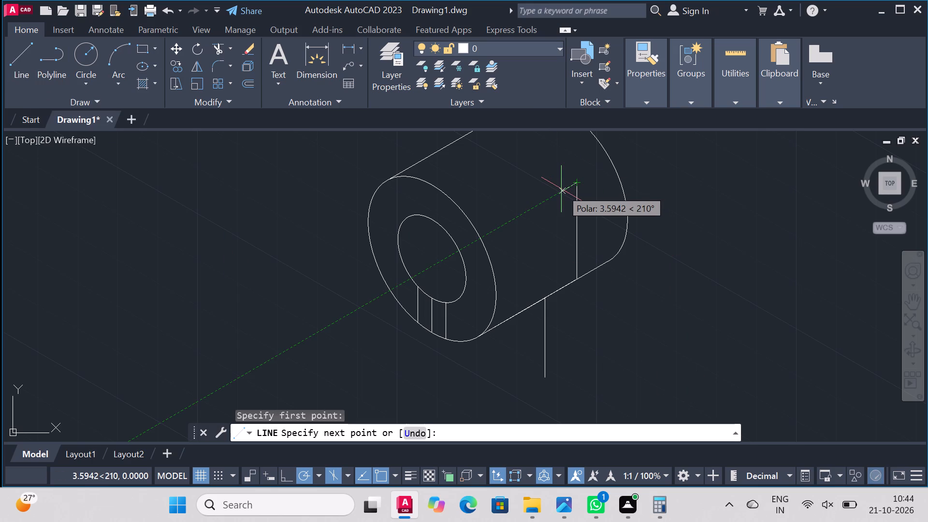
{"action": "key", "text": "8"}
{"action": "key", "text": "Return"}
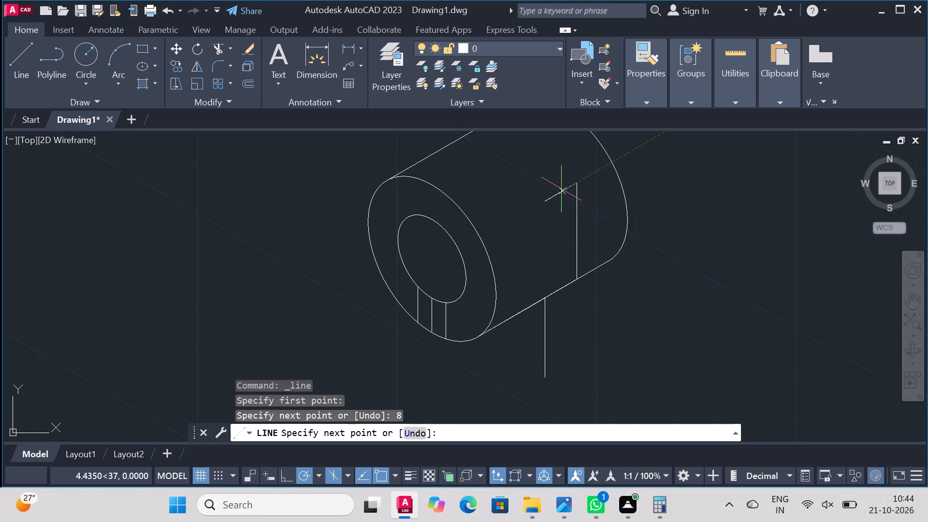
{"action": "right_click", "coordinate": [552, 305]}
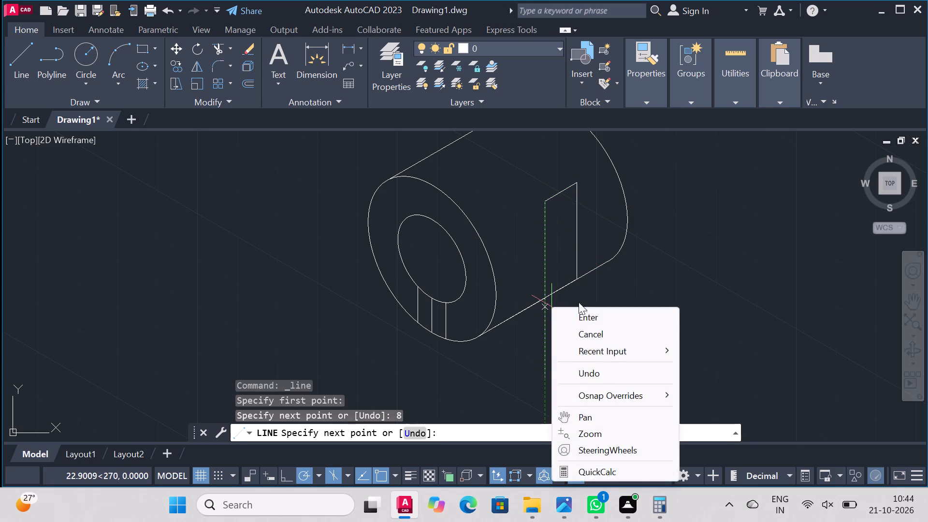
{"action": "left_click", "coordinate": [585, 315]}
Draw a line about 32 long at 210° outward from the front circle's centre.
{"action": "left_click", "coordinate": [13, 63]}
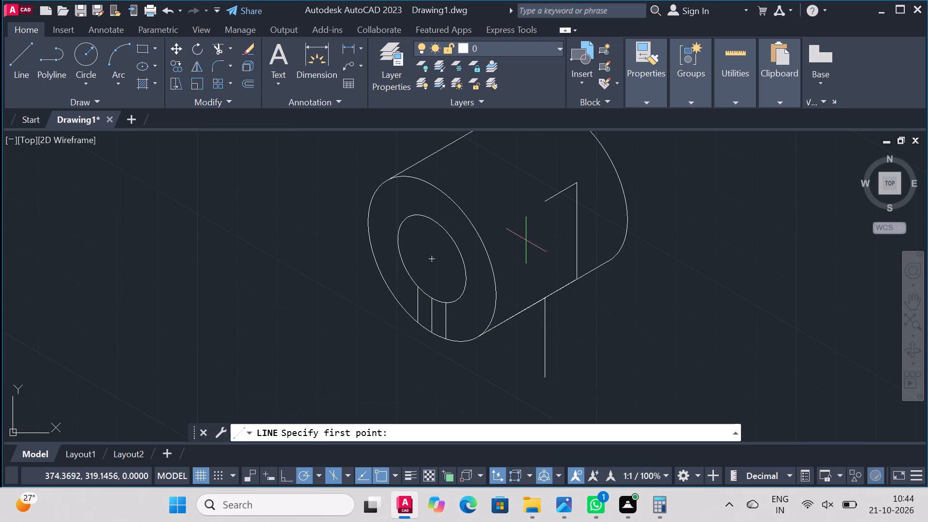
{"action": "scroll", "coordinate": [526, 239], "scroll_direction": "down", "scroll_amount": 3}
{"action": "scroll", "coordinate": [531, 325], "scroll_direction": "up", "scroll_amount": 3}
{"action": "scroll", "coordinate": [545, 229], "scroll_direction": "down", "scroll_amount": 3}
{"action": "scroll", "coordinate": [560, 184], "scroll_direction": "up", "scroll_amount": 3}
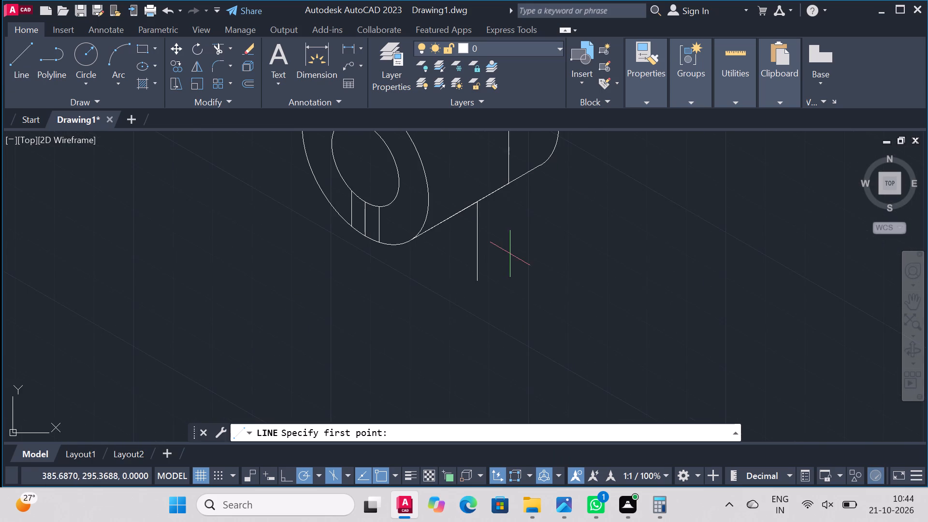
{"action": "scroll", "coordinate": [510, 254], "scroll_direction": "down", "scroll_amount": 2}
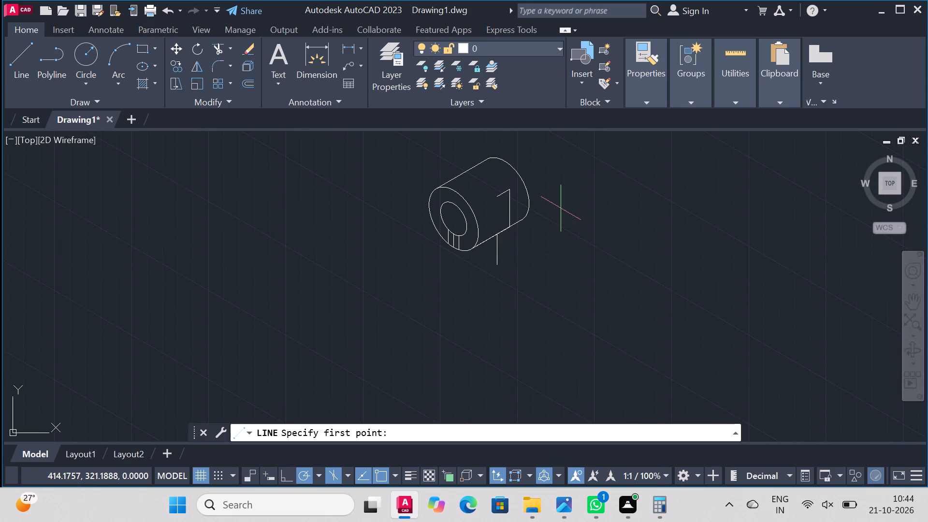
{"action": "scroll", "coordinate": [561, 208], "scroll_direction": "up", "scroll_amount": 1}
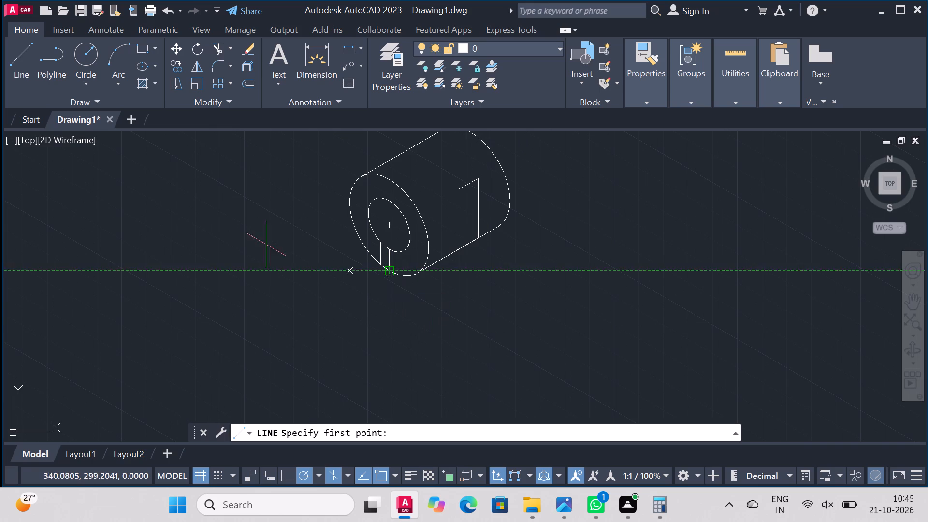
{"action": "left_click", "coordinate": [14, 60]}
{"action": "left_click", "coordinate": [386, 228]}
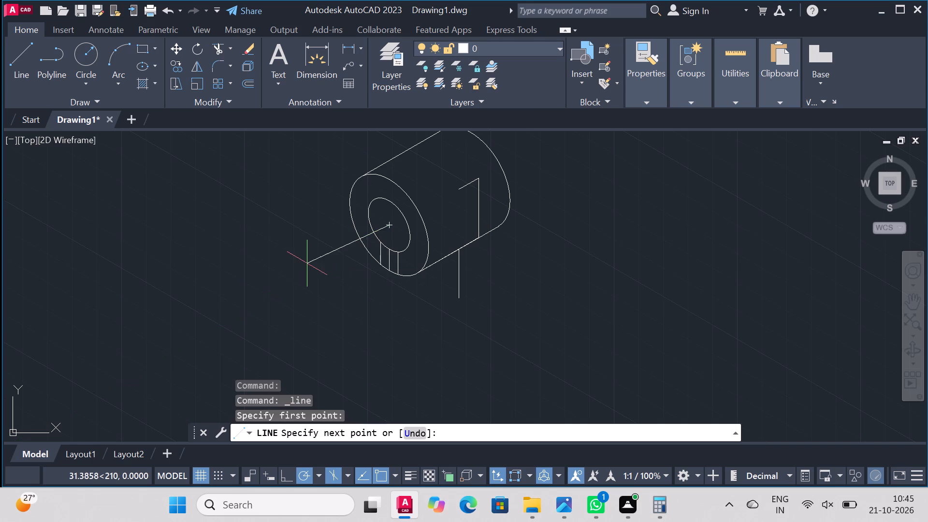
{"action": "left_click", "coordinate": [306, 266]}
{"action": "right_click", "coordinate": [306, 266]}
{"action": "left_click", "coordinate": [334, 267]}
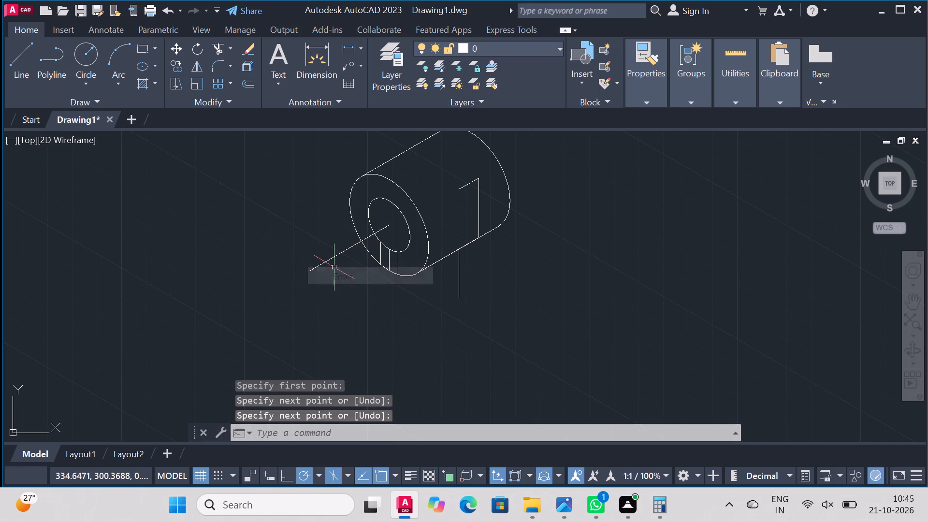
From the outer end of the 210° line, draw a line 35 long vertically down, continuing about 36 long at 30° back toward the cylinder.
{"action": "right_click", "coordinate": [210, 233]}
{"action": "left_click", "coordinate": [267, 203]}
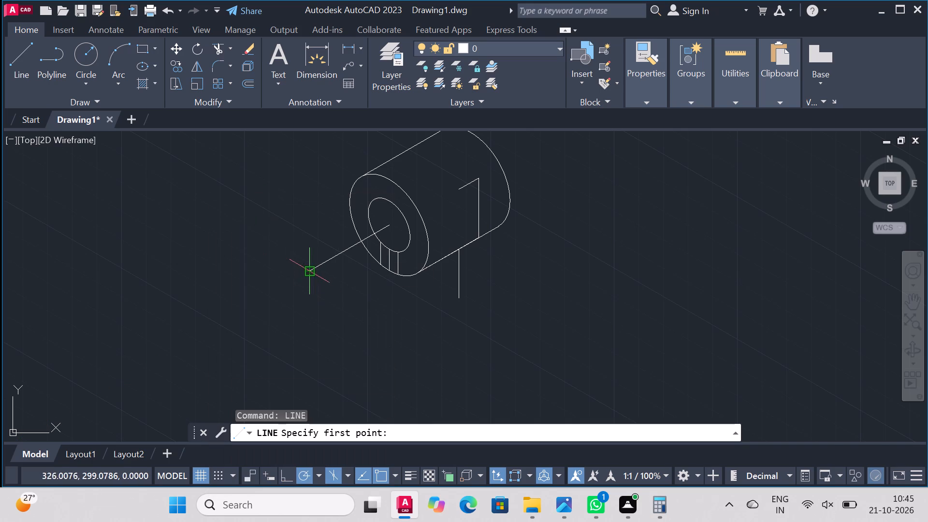
{"action": "left_click", "coordinate": [309, 269]}
{"action": "type", "text": "35"}
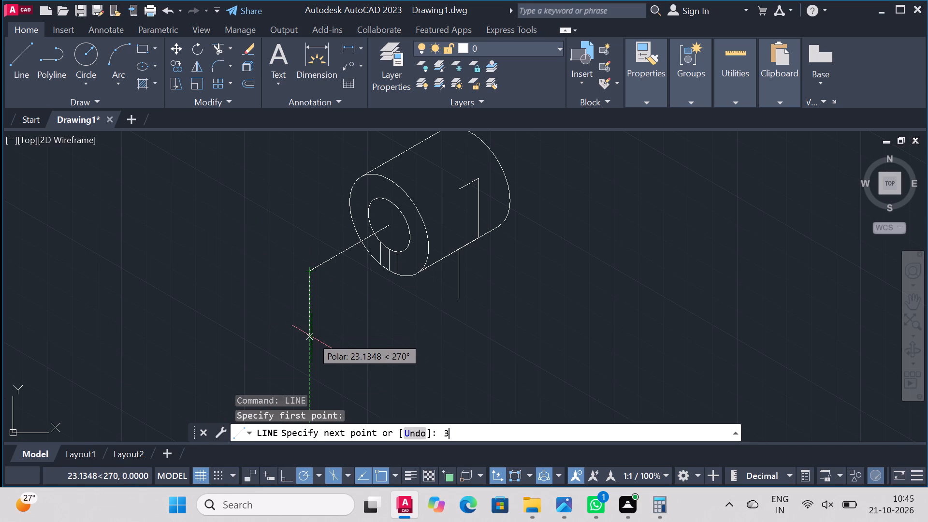
{"action": "key", "text": "Return"}
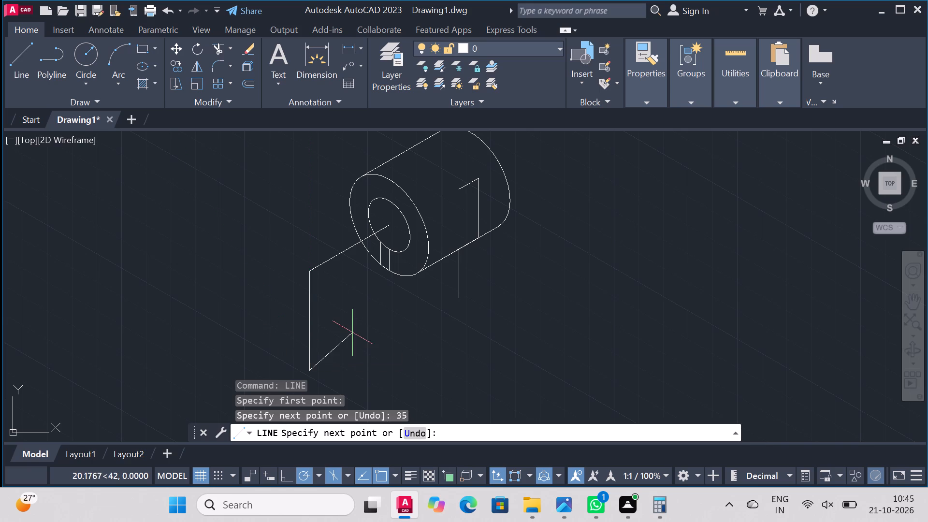
{"action": "left_click", "coordinate": [401, 323]}
{"action": "right_click", "coordinate": [401, 323]}
{"action": "left_click", "coordinate": [460, 135]}
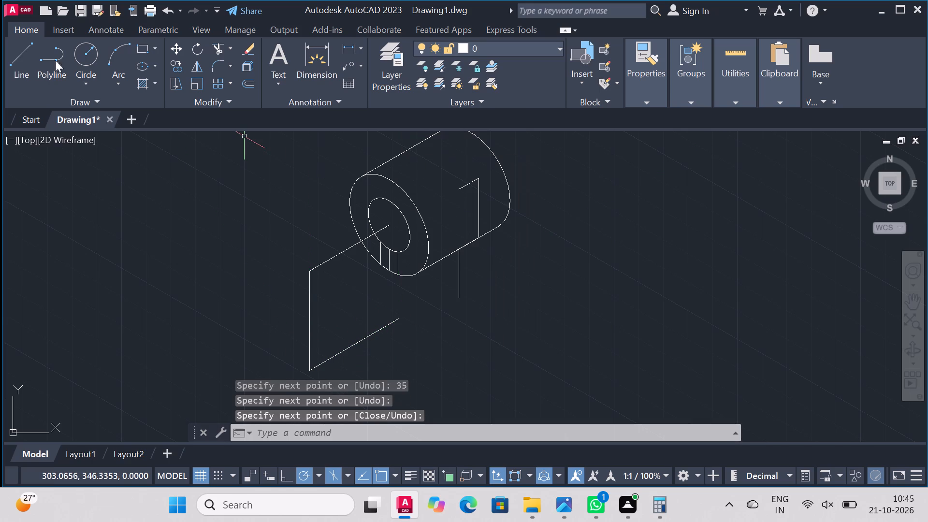
Draw a vertical line from the lower end of the slot's left edge down to the lower 30° line.
{"action": "left_click", "coordinate": [29, 47]}
{"action": "left_click", "coordinate": [378, 263]}
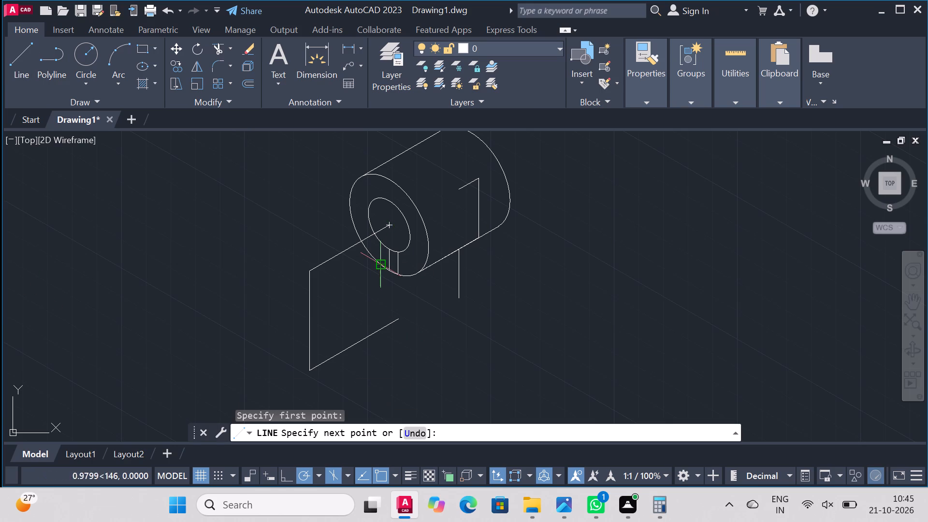
{"action": "left_click", "coordinate": [374, 323]}
{"action": "right_click", "coordinate": [374, 323]}
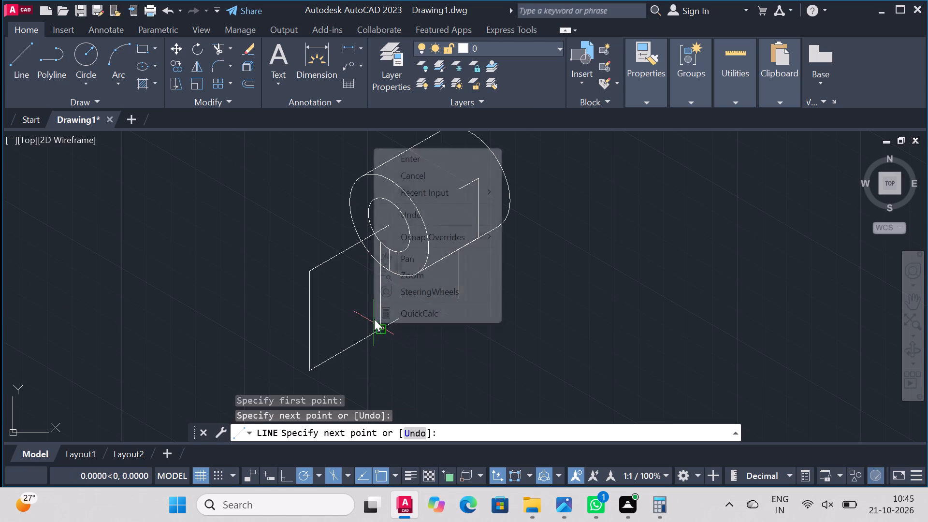
{"action": "left_click", "coordinate": [425, 159]}
Draw a vertical line from the lower end of the slot's right edge down past the end of the lower 30° line.
{"action": "right_click", "coordinate": [113, 145]}
{"action": "left_click", "coordinate": [157, 156]}
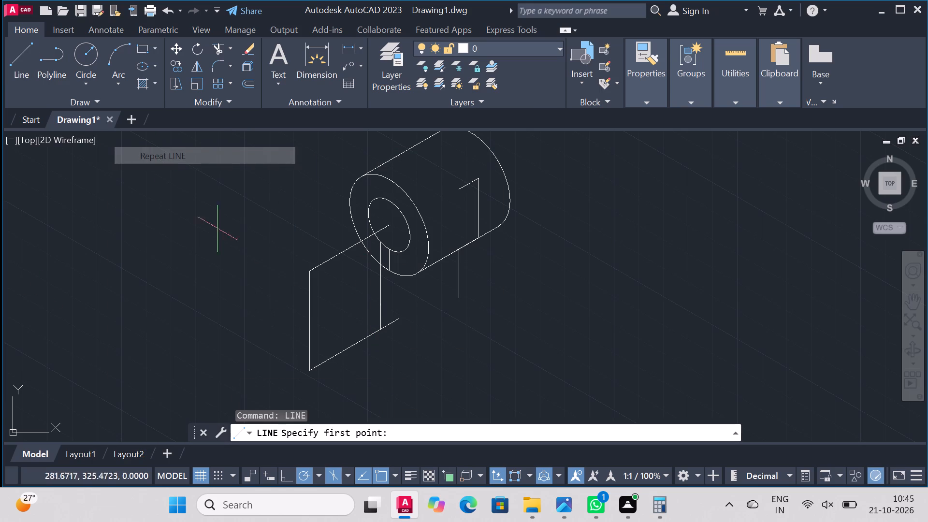
{"action": "left_click", "coordinate": [397, 274]}
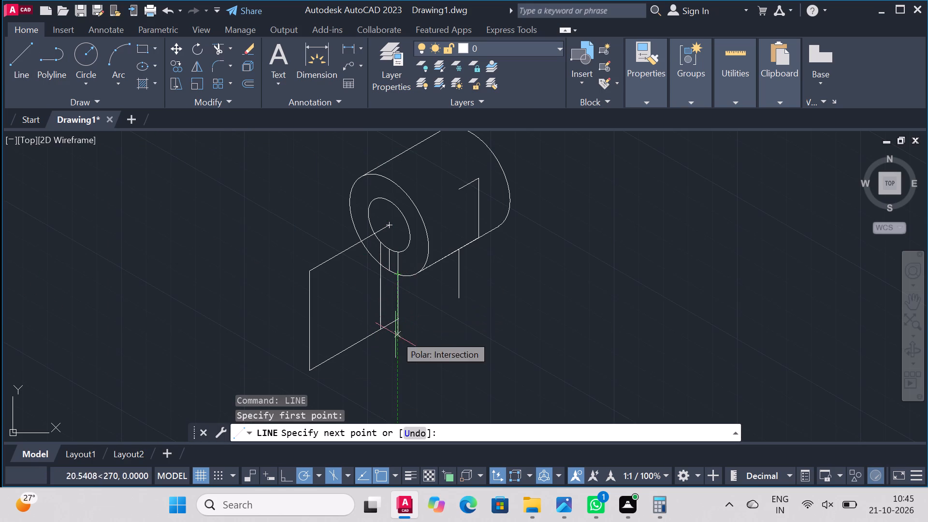
{"action": "left_click", "coordinate": [395, 343]}
{"action": "right_click", "coordinate": [395, 340]}
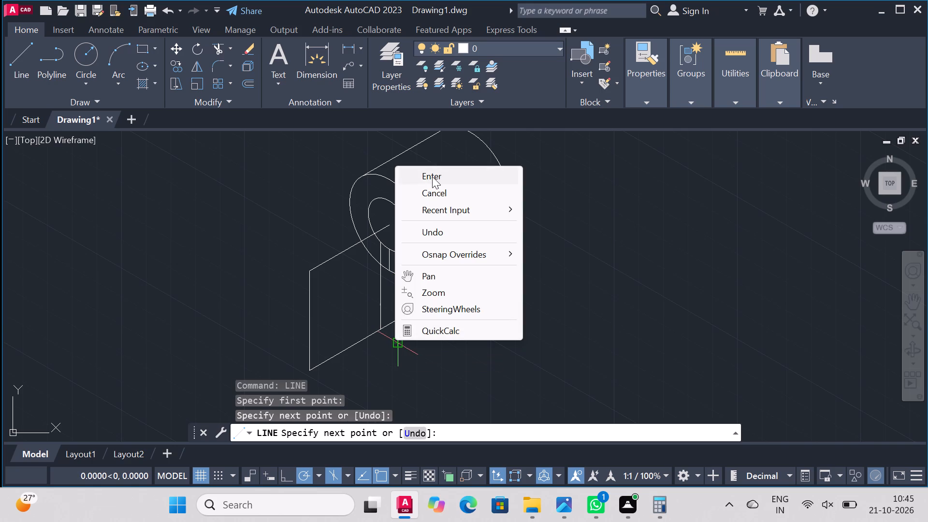
{"action": "left_click", "coordinate": [432, 176]}
Trim the part of the right vertical line that extends below the lower 30° line.
{"action": "left_click", "coordinate": [217, 51]}
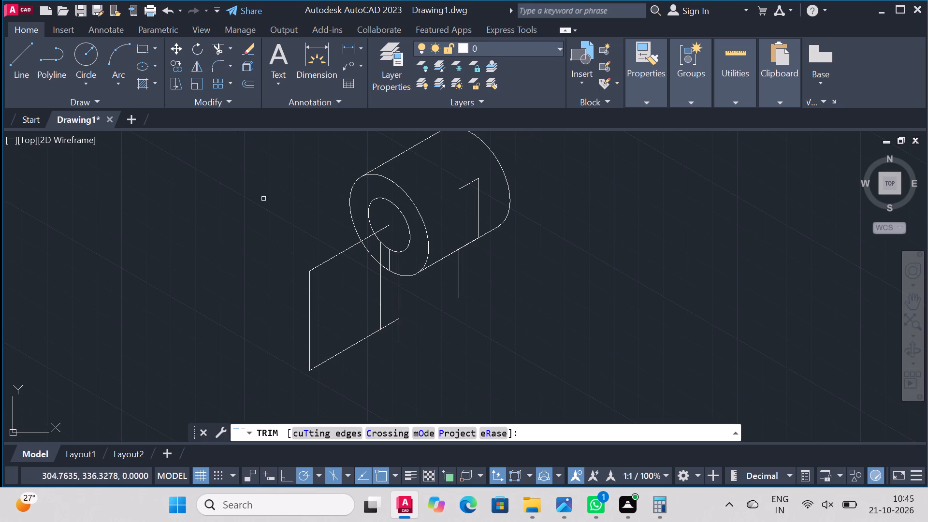
{"action": "left_click", "coordinate": [398, 338]}
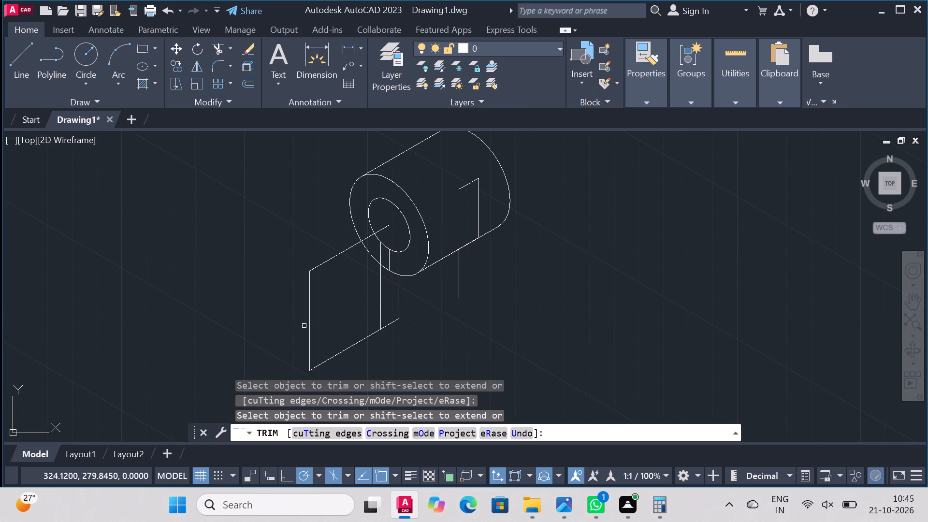
From the lower outer corner, draw a line 3.5 long at 150°, continuing at 30° to the left vertical line below the slot.
{"action": "left_click", "coordinate": [20, 65]}
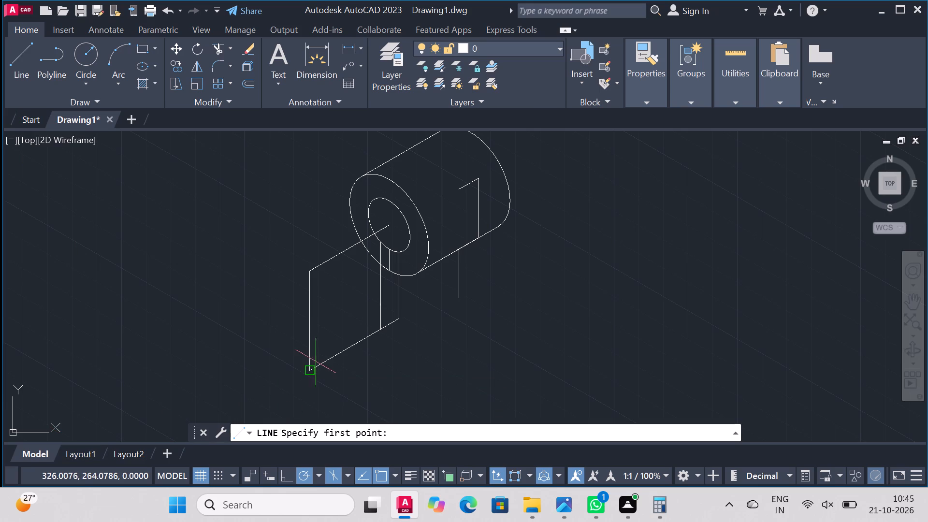
{"action": "left_click", "coordinate": [307, 372]}
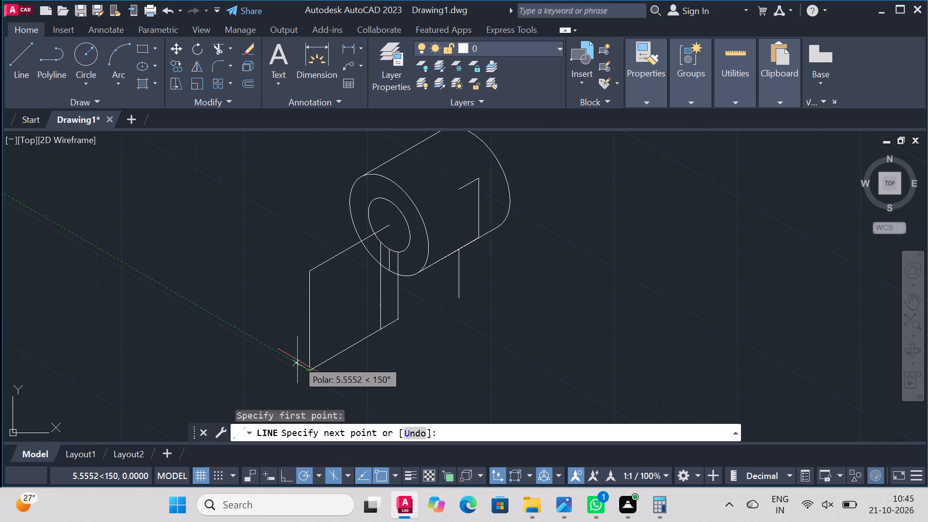
{"action": "type", "text": "3.5"}
{"action": "key", "text": "Return"}
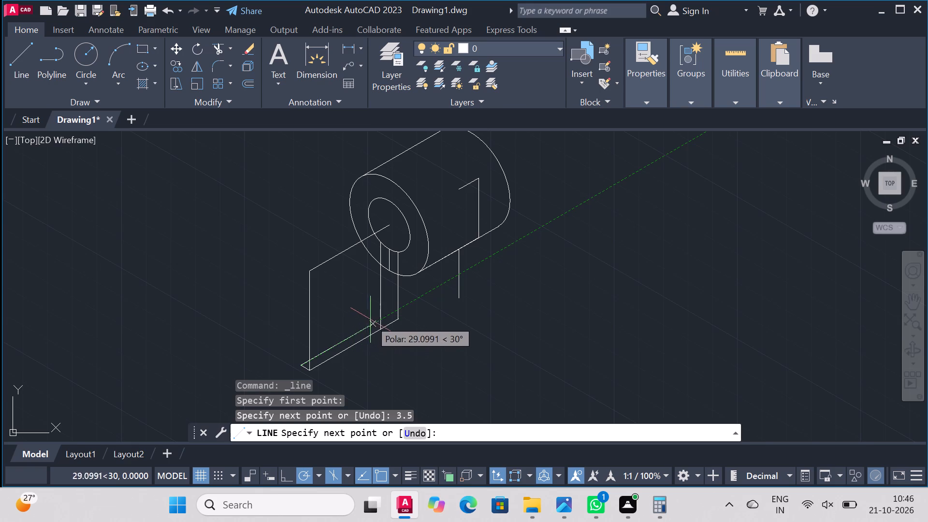
{"action": "left_click", "coordinate": [377, 317]}
{"action": "right_click", "coordinate": [377, 317]}
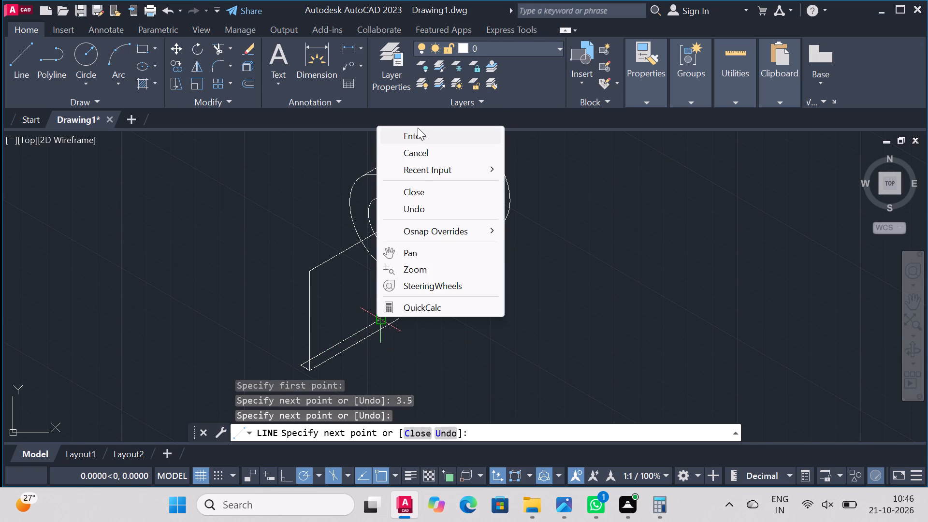
{"action": "left_click", "coordinate": [420, 133]}
From the lower outer corner, draw a line 3.5 long at 330°, continuing at 30° to just past the right vertical line.
{"action": "scroll", "coordinate": [357, 187], "scroll_direction": "down", "scroll_amount": 2}
{"action": "scroll", "coordinate": [369, 239], "scroll_direction": "up", "scroll_amount": 2}
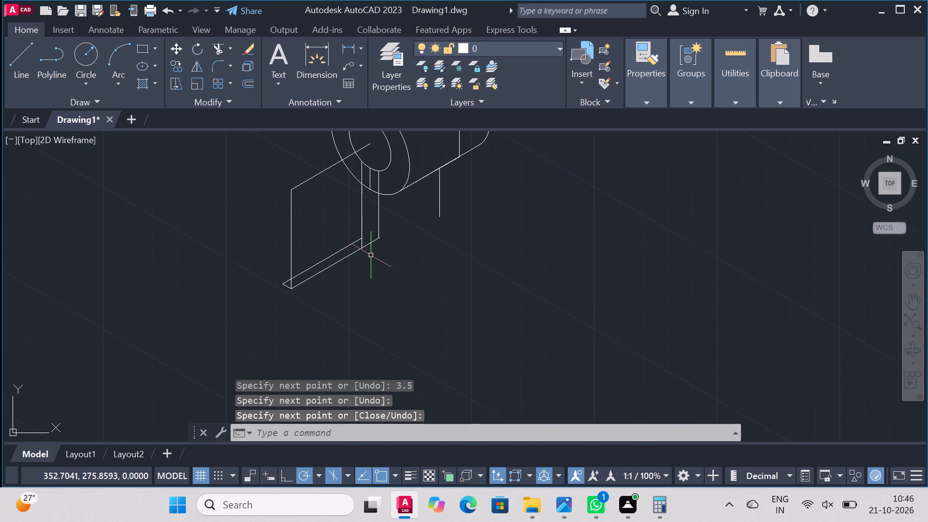
{"action": "right_click", "coordinate": [378, 253]}
{"action": "left_click", "coordinate": [433, 202]}
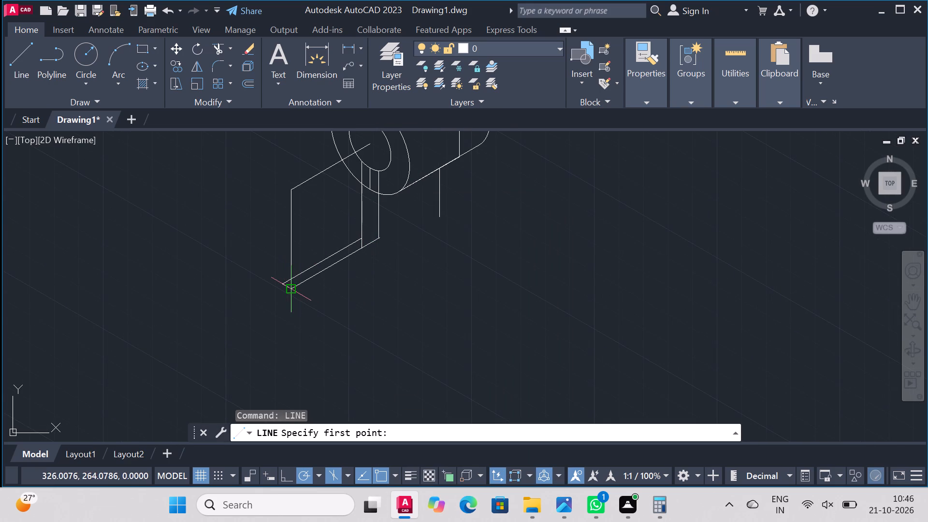
{"action": "left_click", "coordinate": [287, 293]}
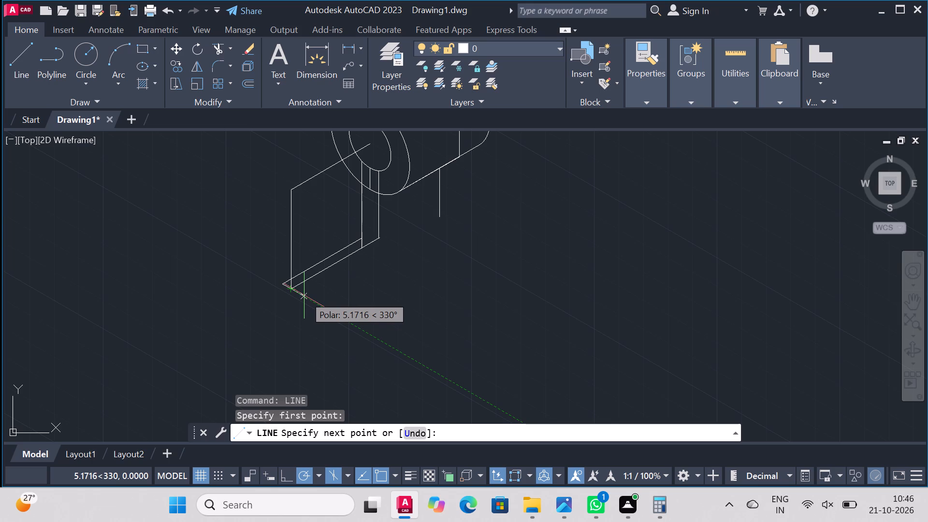
{"action": "type", "text": "3.5"}
{"action": "key", "text": "Return"}
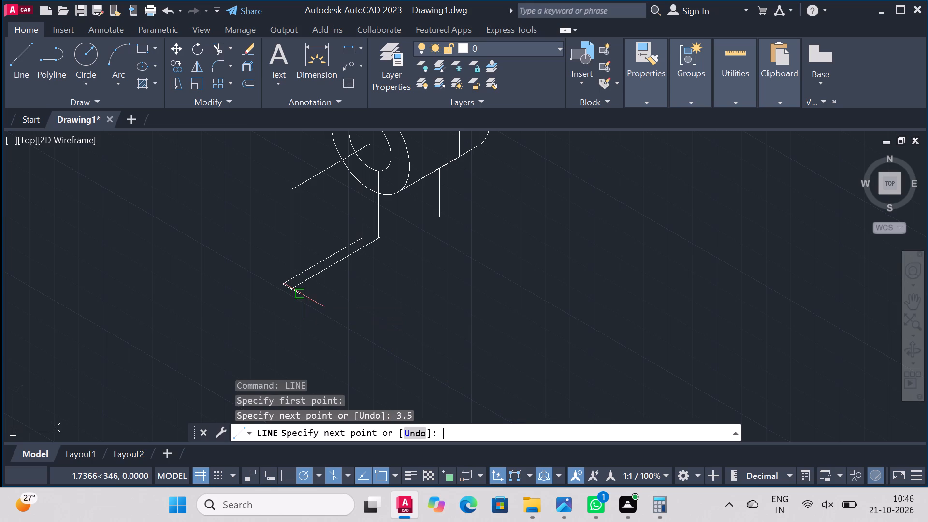
{"action": "left_click", "coordinate": [401, 237]}
{"action": "right_click", "coordinate": [401, 237]}
{"action": "left_click", "coordinate": [431, 237]}
{"action": "left_click", "coordinate": [433, 244]}
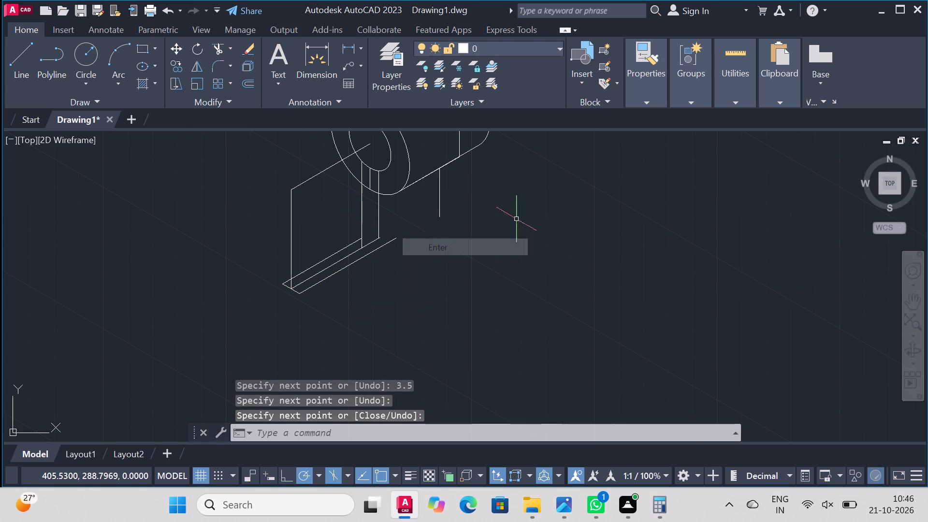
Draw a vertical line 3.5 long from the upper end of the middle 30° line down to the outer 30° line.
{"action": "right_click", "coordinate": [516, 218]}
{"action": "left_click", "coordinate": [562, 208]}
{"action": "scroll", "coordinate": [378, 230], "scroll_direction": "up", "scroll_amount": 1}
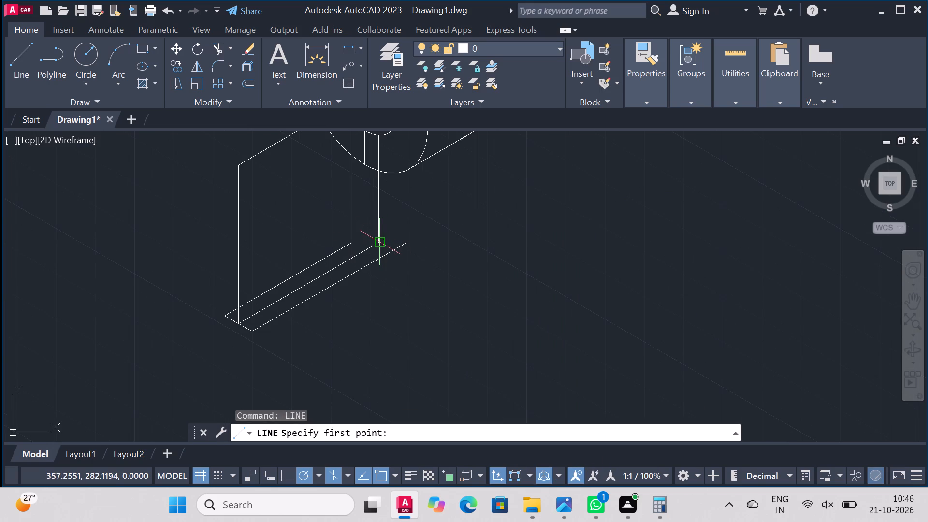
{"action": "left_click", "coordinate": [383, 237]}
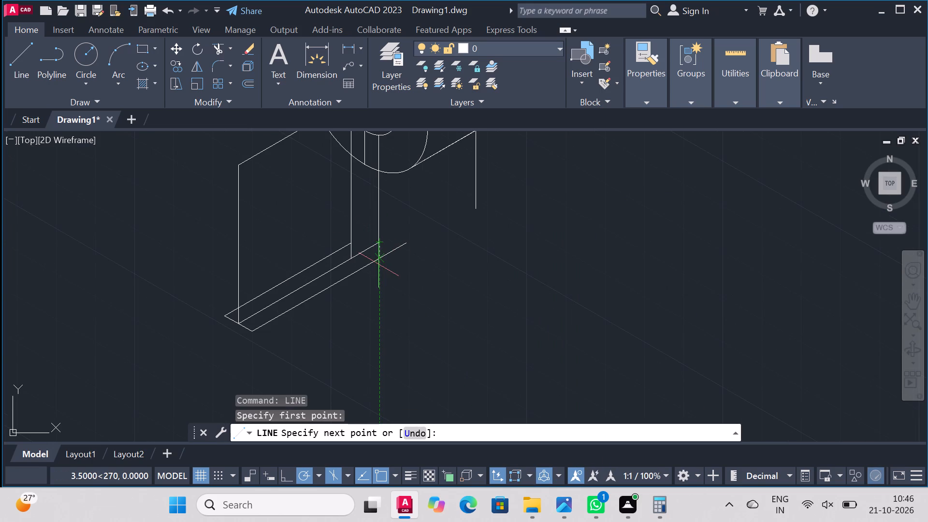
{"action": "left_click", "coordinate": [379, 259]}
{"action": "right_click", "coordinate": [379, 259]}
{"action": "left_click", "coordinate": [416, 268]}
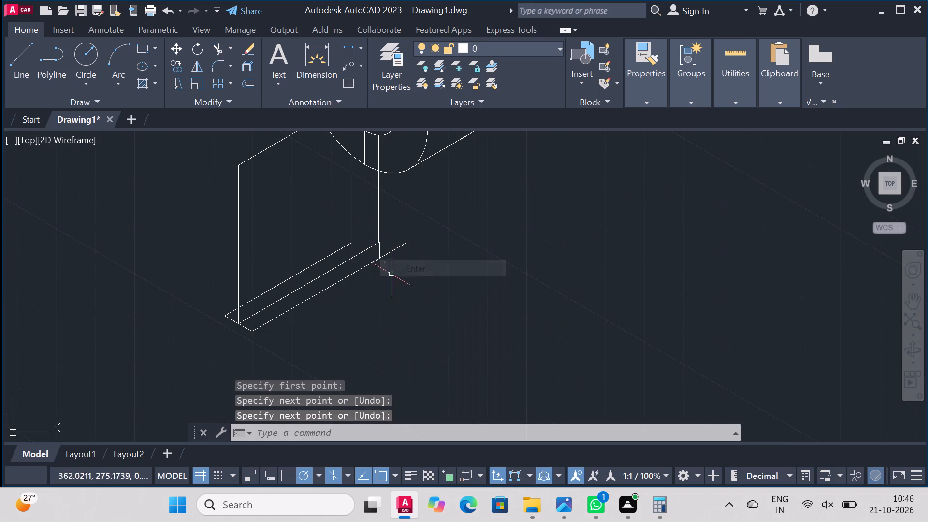
Trim the middle 30° line beyond the slot's left vertical line, and remove the short misaligned vertical line and its leftover stub.
{"action": "left_click", "coordinate": [218, 48]}
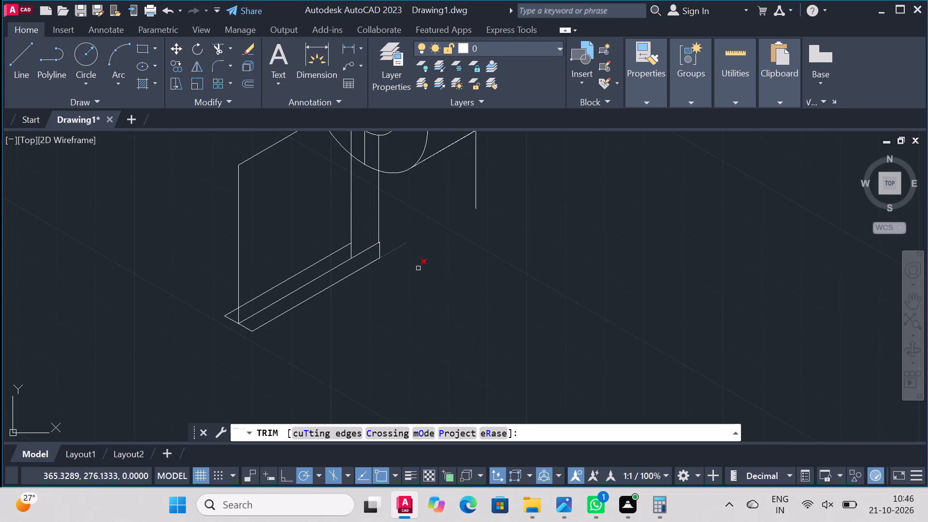
{"action": "left_click", "coordinate": [370, 248]}
{"action": "scroll", "coordinate": [393, 241], "scroll_direction": "up", "scroll_amount": 4}
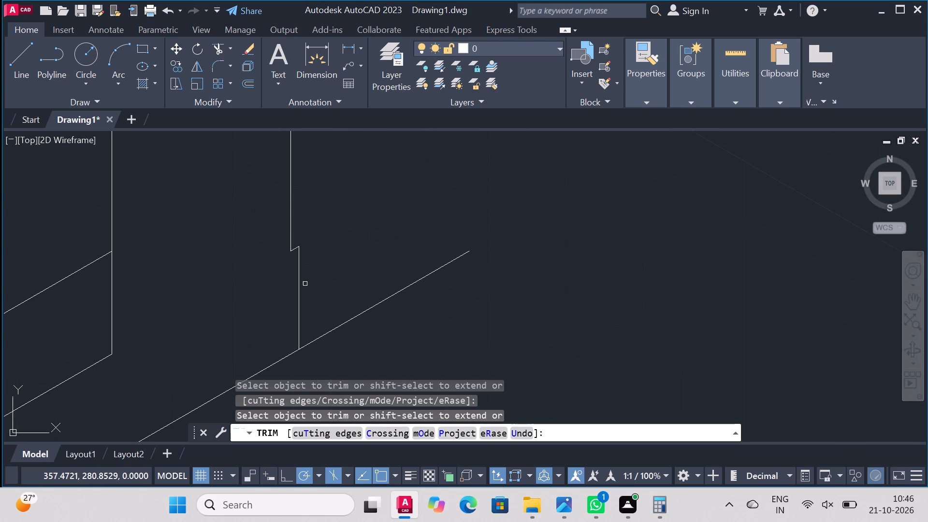
{"action": "left_click", "coordinate": [298, 284]}
{"action": "left_click", "coordinate": [298, 249]}
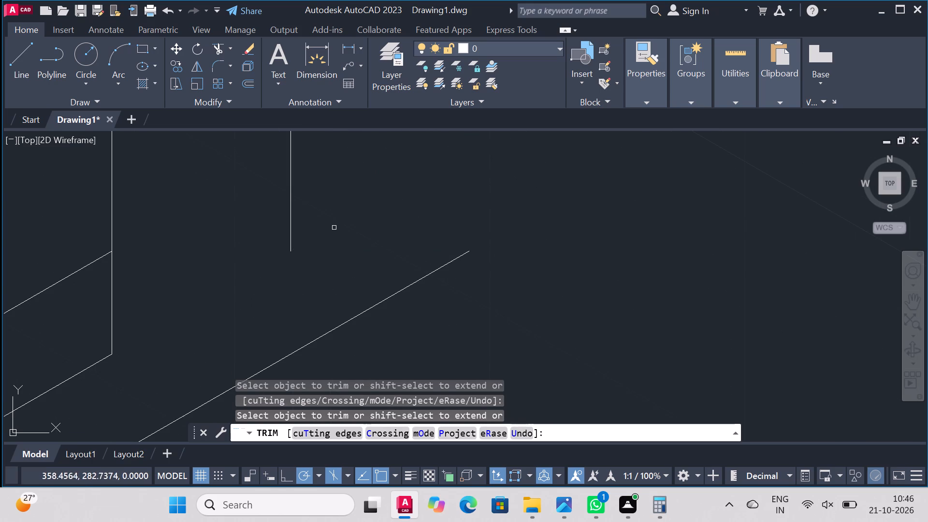
{"action": "scroll", "coordinate": [334, 228], "scroll_direction": "down", "scroll_amount": 3}
{"action": "right_click", "coordinate": [517, 196]}
{"action": "left_click", "coordinate": [563, 206]}
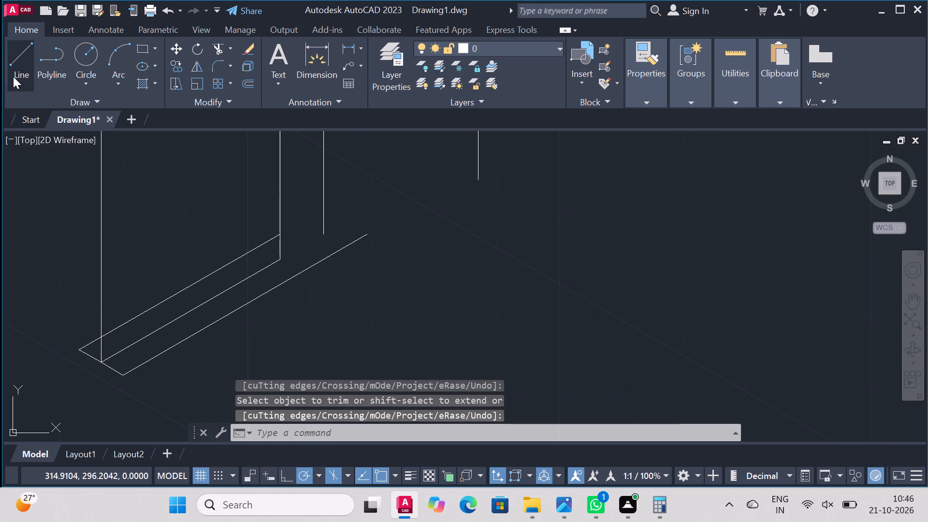
Extend the slot's right edge with a vertical line 3.5 long from its lower end down to the outer 30° line.
{"action": "left_click", "coordinate": [13, 76]}
{"action": "left_click", "coordinate": [322, 233]}
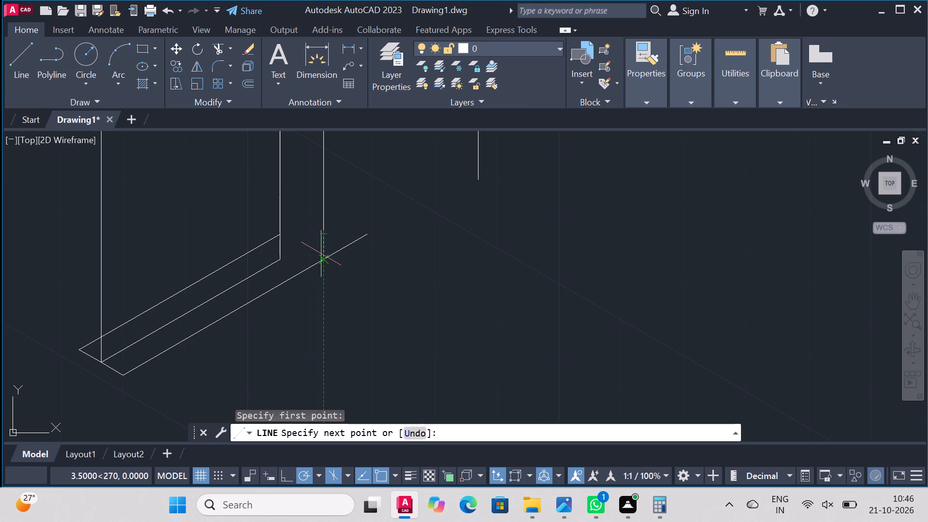
{"action": "left_click", "coordinate": [321, 255]}
{"action": "right_click", "coordinate": [321, 255]}
{"action": "left_click", "coordinate": [349, 262]}
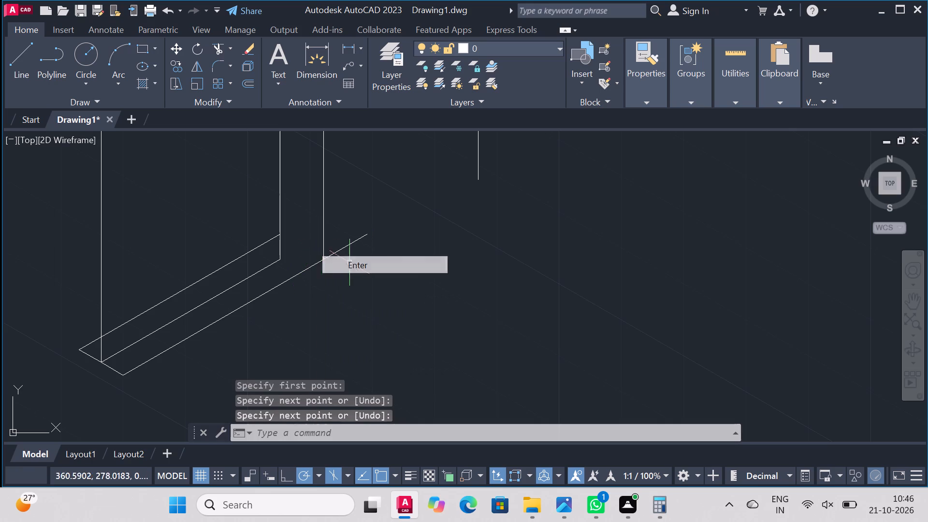
Trim the outer 30° line beyond the right vertical line and the left vertical line below the inner 30° line.
{"action": "left_click", "coordinate": [216, 52]}
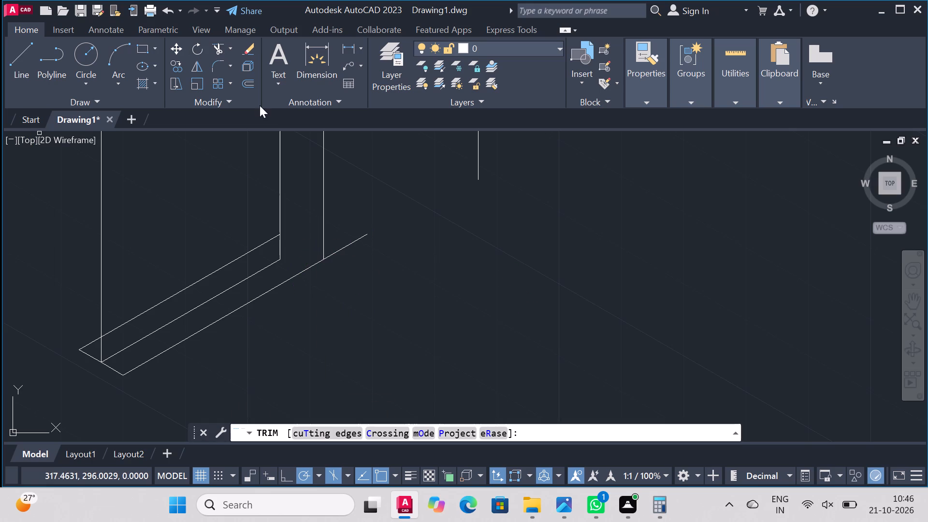
{"action": "left_click", "coordinate": [352, 240]}
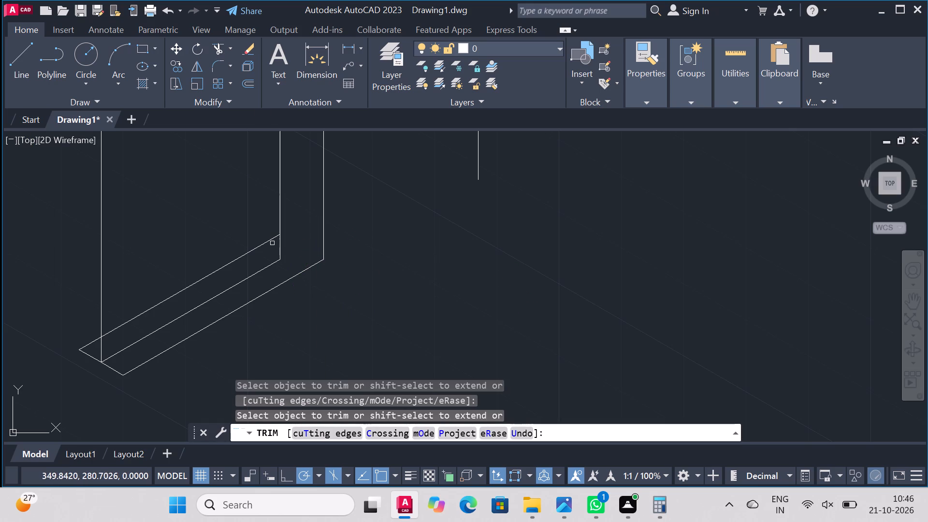
{"action": "left_click", "coordinate": [280, 248]}
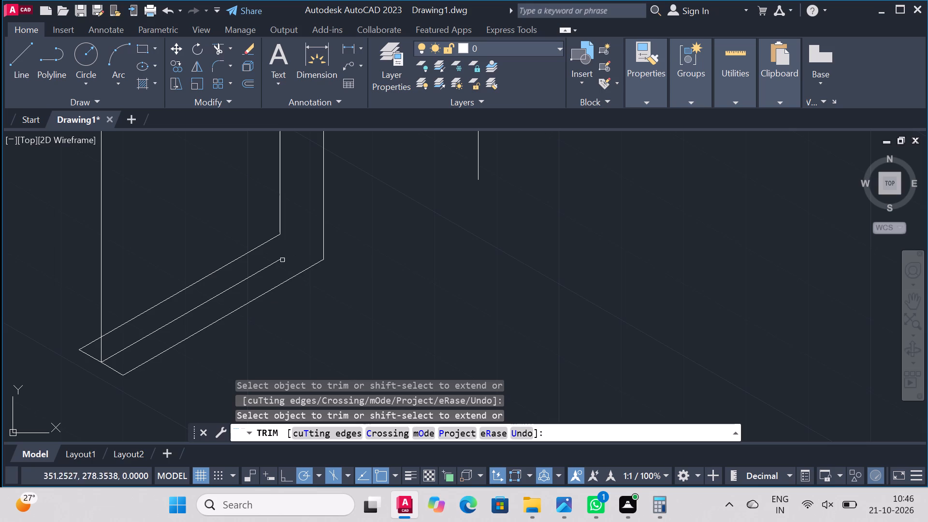
Fillet the corner between the left vertical line and the inner 30° line with radius 5.
{"action": "left_click", "coordinate": [214, 64]}
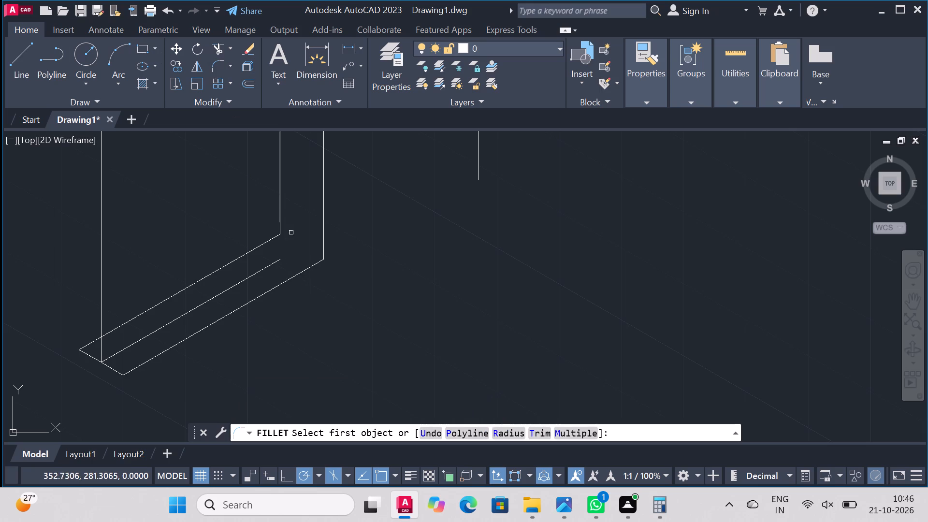
{"action": "left_click", "coordinate": [281, 208]}
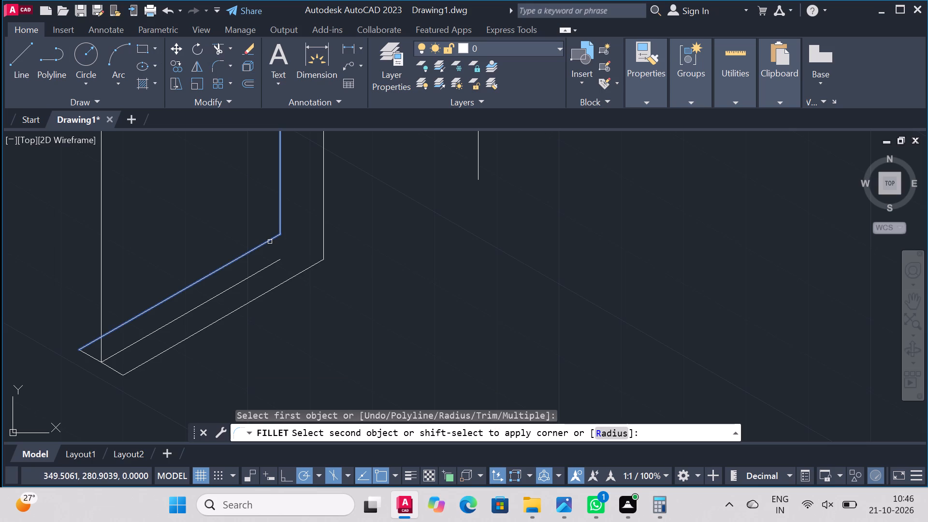
{"action": "key", "text": "r"}
{"action": "key", "text": "Return"}
{"action": "key", "text": "5"}
{"action": "key", "text": "Return"}
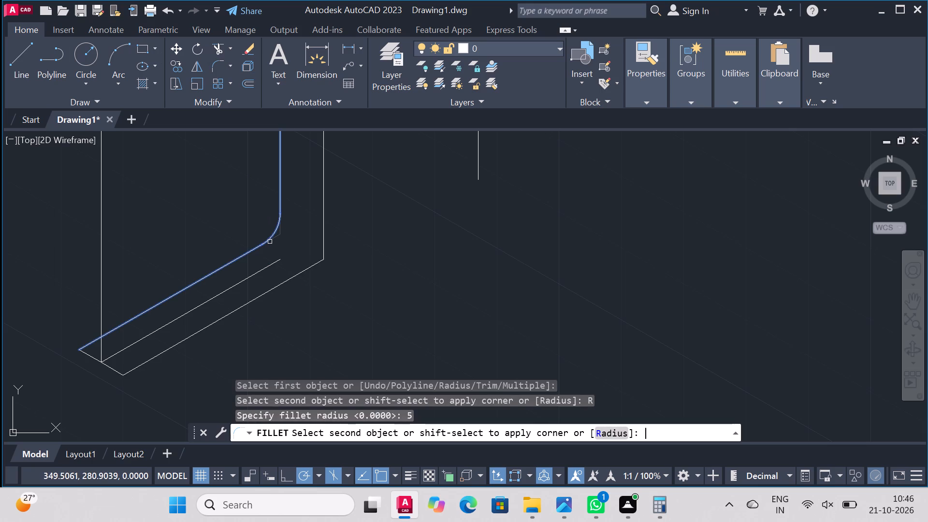
{"action": "left_click", "coordinate": [270, 242]}
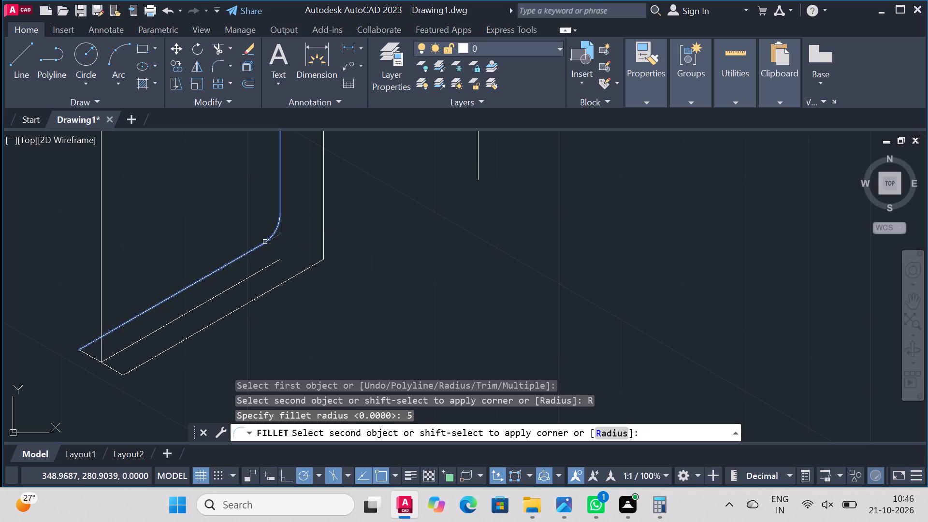
{"action": "left_click", "coordinate": [265, 242]}
Fillet the corner between the right vertical line and the outer 30° line with the same radius of 5.
{"action": "right_click", "coordinate": [374, 189]}
{"action": "left_click", "coordinate": [457, 190]}
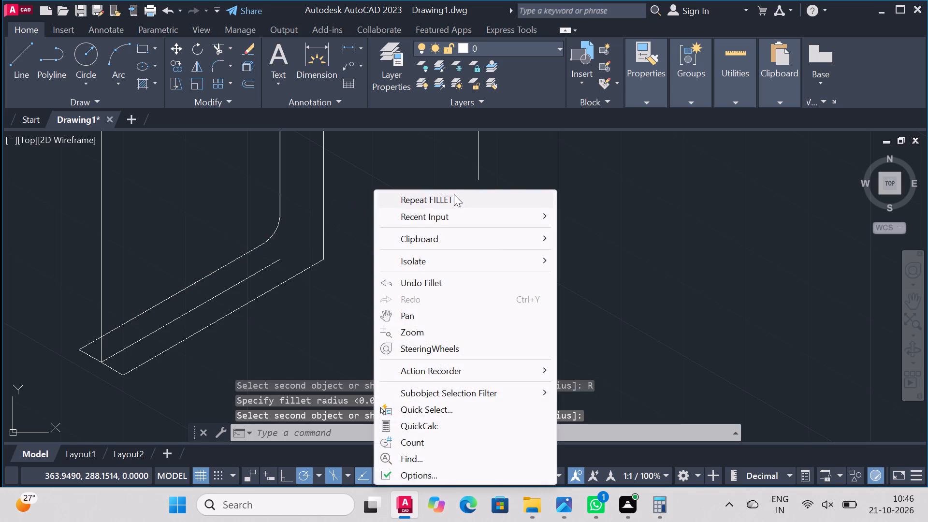
{"action": "left_click", "coordinate": [454, 194]}
{"action": "left_click", "coordinate": [325, 233]}
{"action": "left_click", "coordinate": [304, 272]}
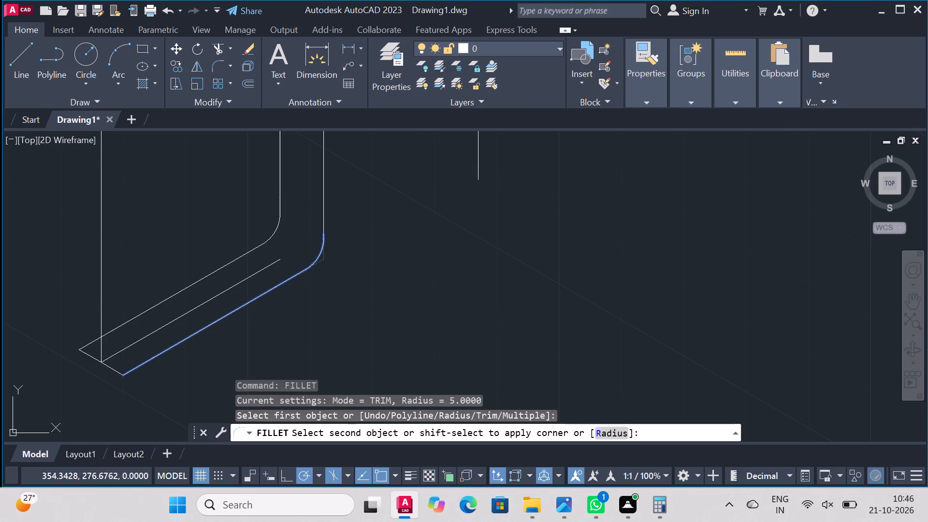
{"action": "right_click", "coordinate": [373, 219]}
{"action": "key", "text": "Escape"}
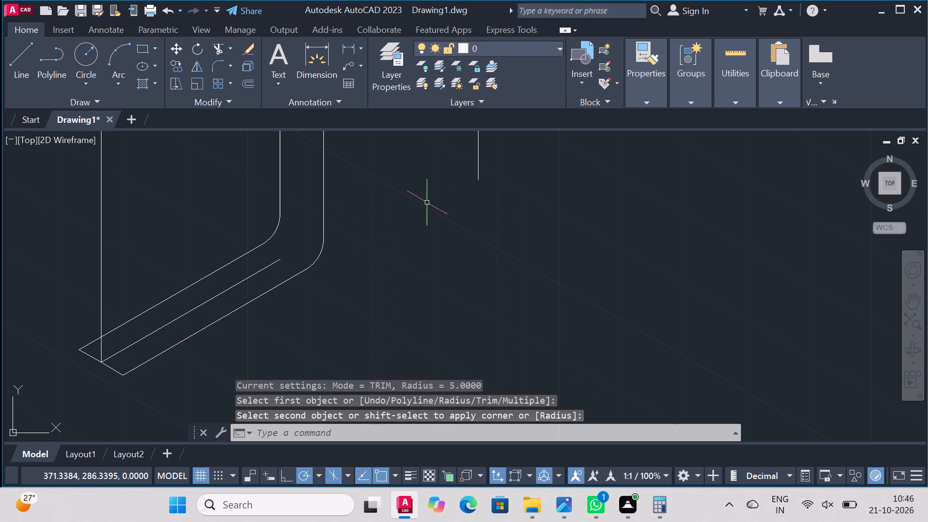
Delete the far-left vertical construction line, the 30° line from the hole's centre and the middle 30° line between the web edges.
{"action": "left_click", "coordinate": [101, 219]}
{"action": "key", "text": "Delete"}
{"action": "scroll", "coordinate": [215, 223], "scroll_direction": "down", "scroll_amount": 3}
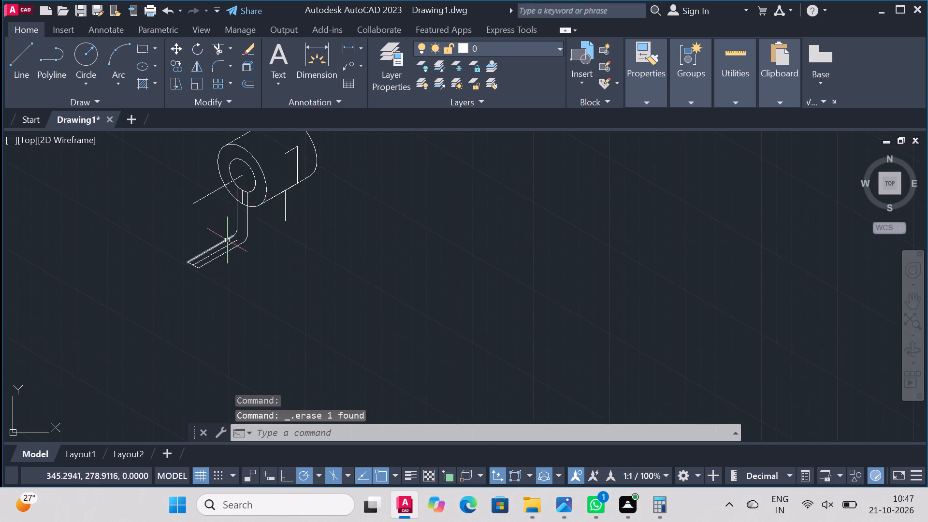
{"action": "scroll", "coordinate": [228, 198], "scroll_direction": "up", "scroll_amount": 2}
{"action": "left_click", "coordinate": [188, 181]}
{"action": "key", "text": "Delete"}
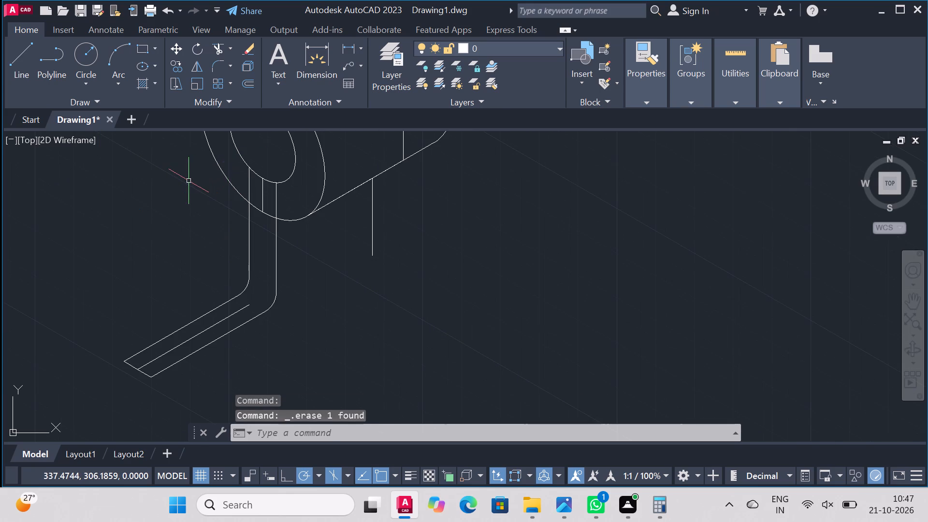
{"action": "left_click", "coordinate": [222, 321]}
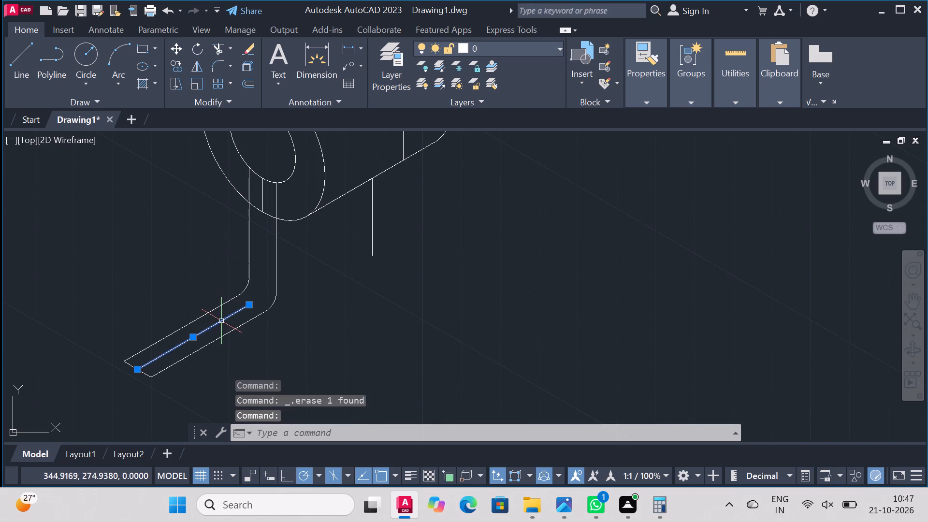
{"action": "key", "text": "Delete"}
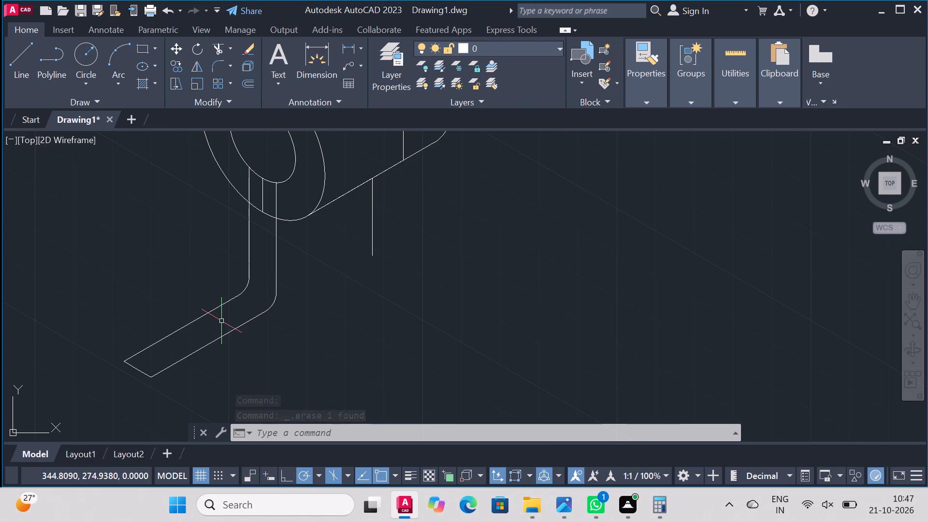
Trim the vertical lines inside the cylinder's front outer circle, and the circle's arc between the two web edges.
{"action": "left_click", "coordinate": [216, 46]}
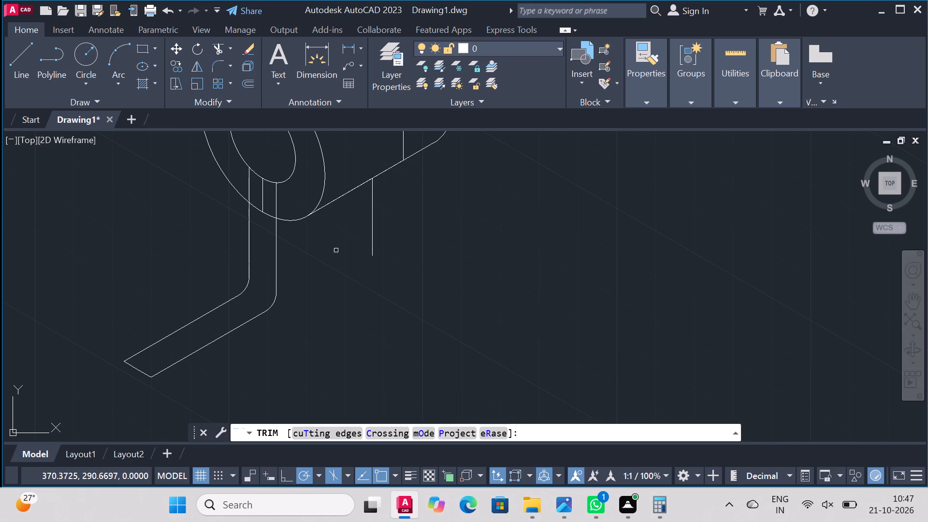
{"action": "left_click_drag", "start_coordinate": [224, 175], "coordinate": [233, 180]}
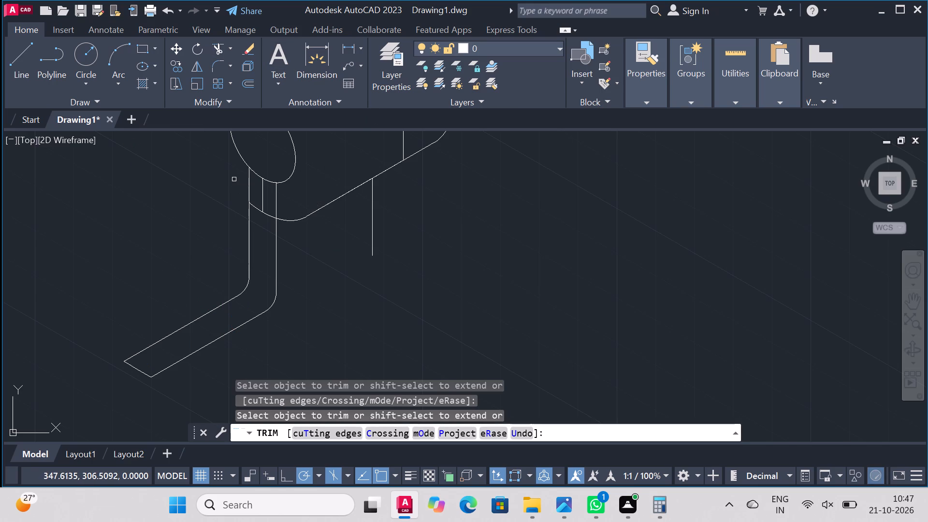
{"action": "key", "text": "ctrl+z"}
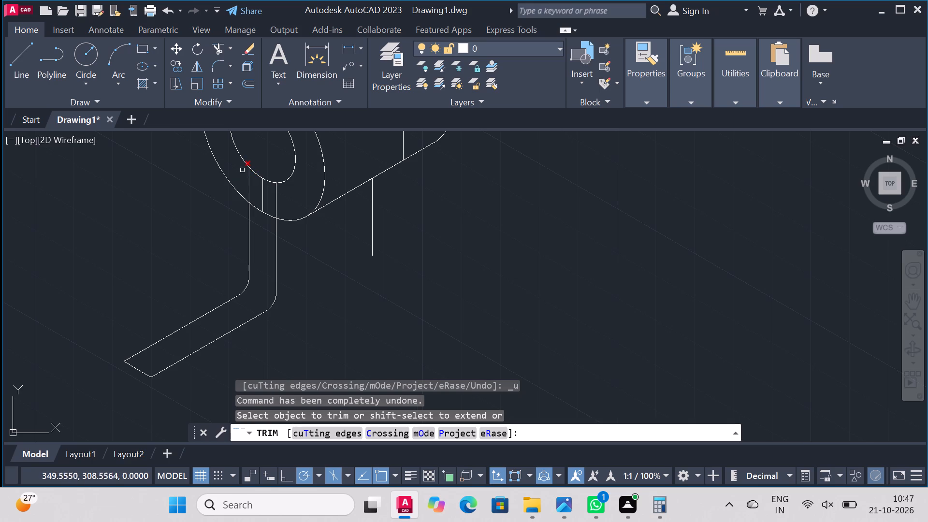
{"action": "left_click_drag", "start_coordinate": [241, 169], "coordinate": [295, 212]}
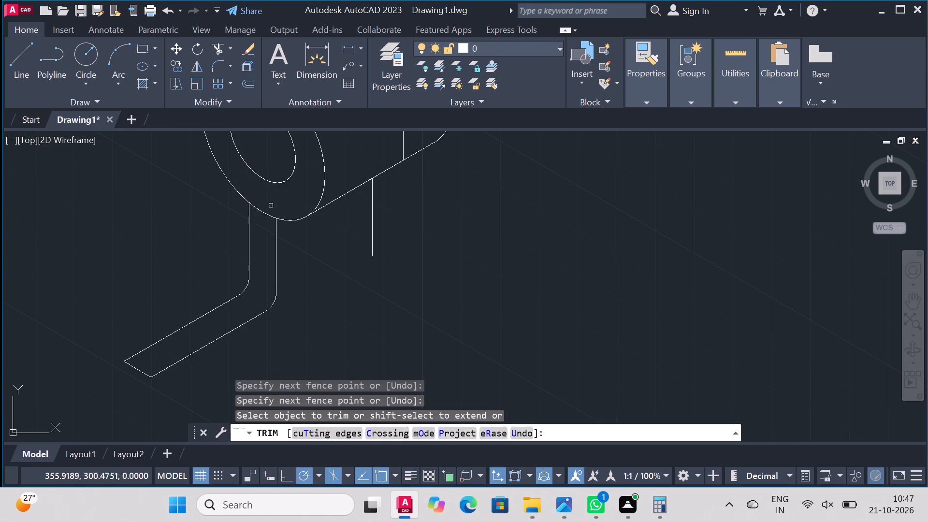
{"action": "left_click_drag", "start_coordinate": [269, 201], "coordinate": [259, 220]}
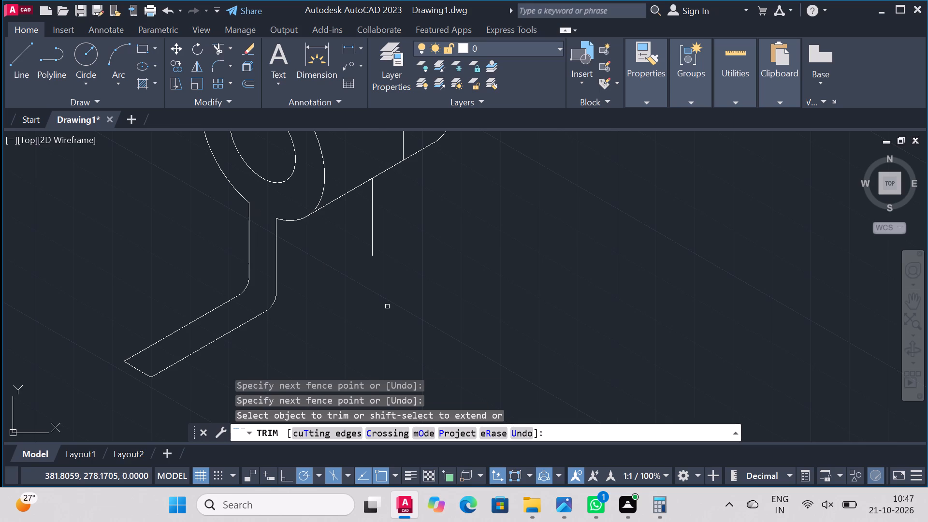
Remove the leftover vertical line and short 30° line on the cylinder's body.
{"action": "scroll", "coordinate": [331, 279], "scroll_direction": "down", "scroll_amount": 3}
{"action": "scroll", "coordinate": [310, 299], "scroll_direction": "up", "scroll_amount": 1}
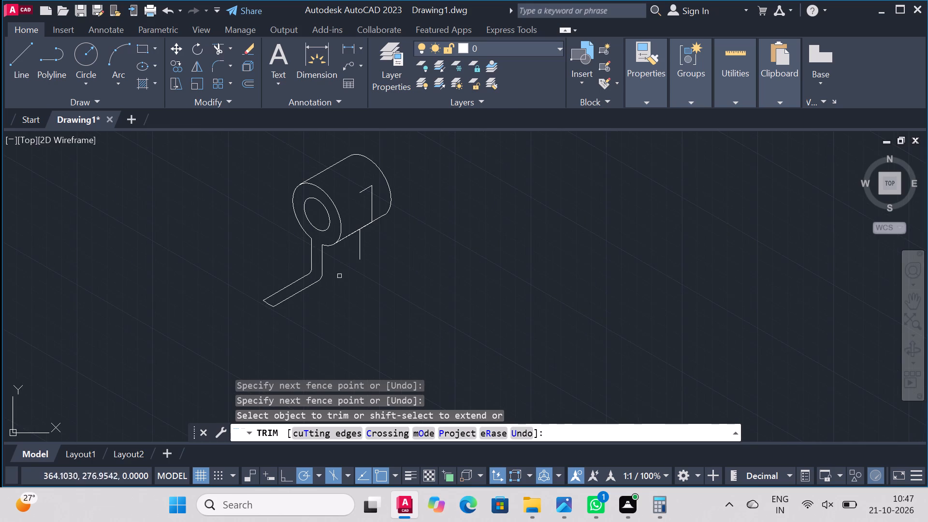
{"action": "left_click", "coordinate": [371, 205]}
{"action": "left_click", "coordinate": [365, 189]}
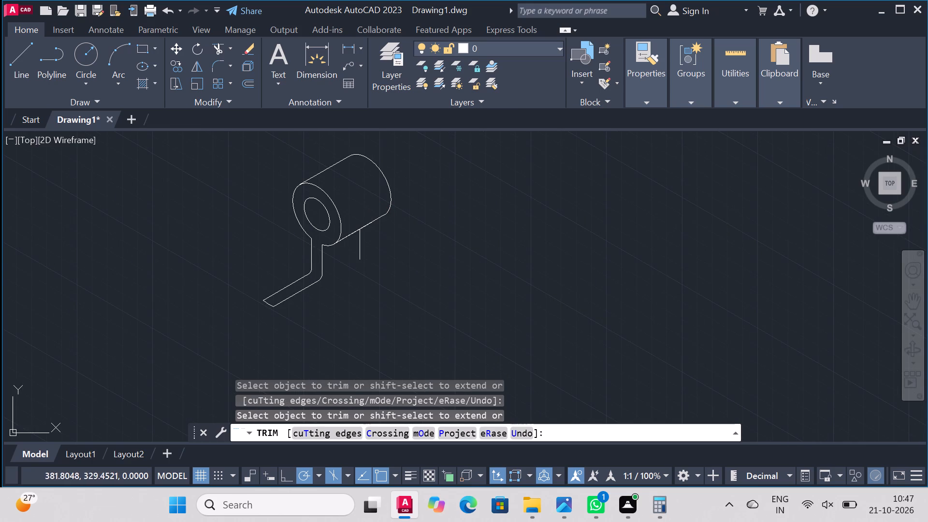
Trim away the leftover vertical line below the cylinder and the stray line pieces along the cylinder's lower 30° edge.
{"action": "left_click", "coordinate": [362, 243]}
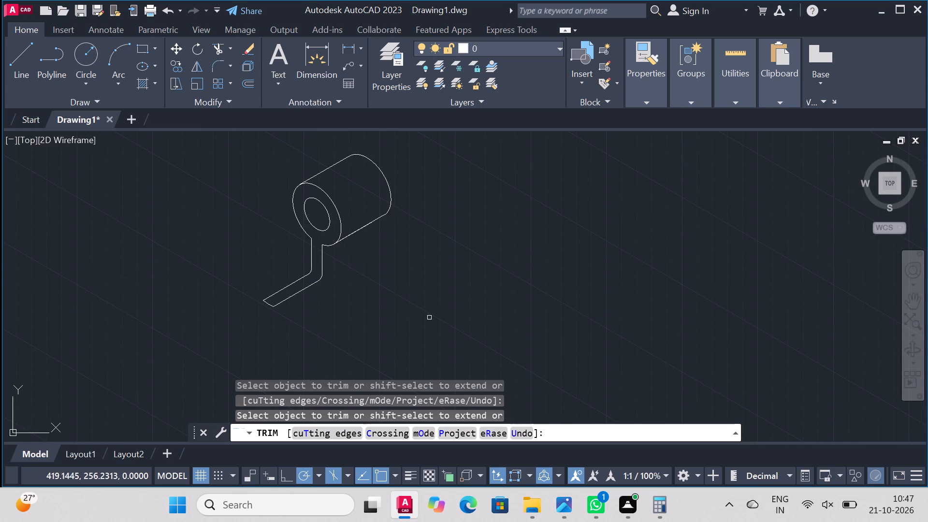
{"action": "left_click", "coordinate": [346, 237]}
{"action": "left_click", "coordinate": [354, 234]}
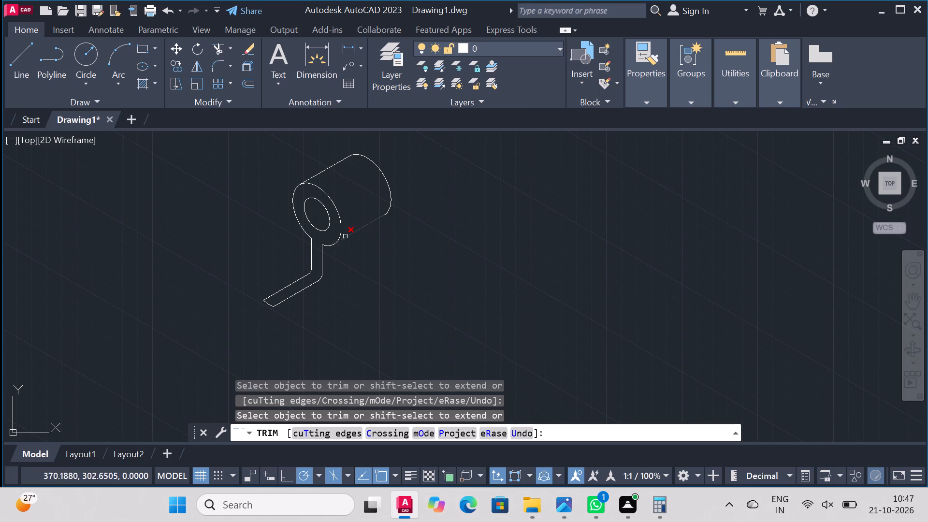
{"action": "right_click", "coordinate": [459, 245]}
{"action": "left_click", "coordinate": [511, 246]}
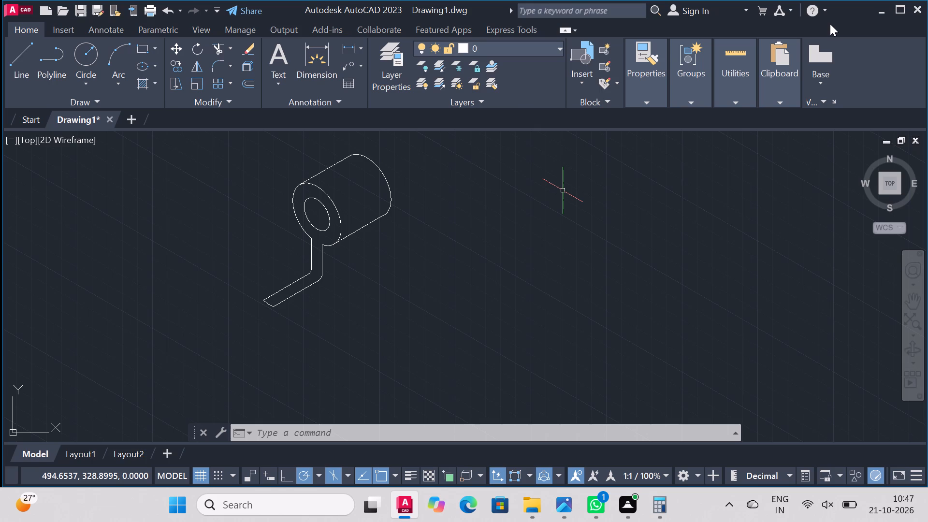
Draw construction lines from the hole's centre: 48 long at 210°, followed by 35 straight down.
{"action": "left_click", "coordinate": [26, 47]}
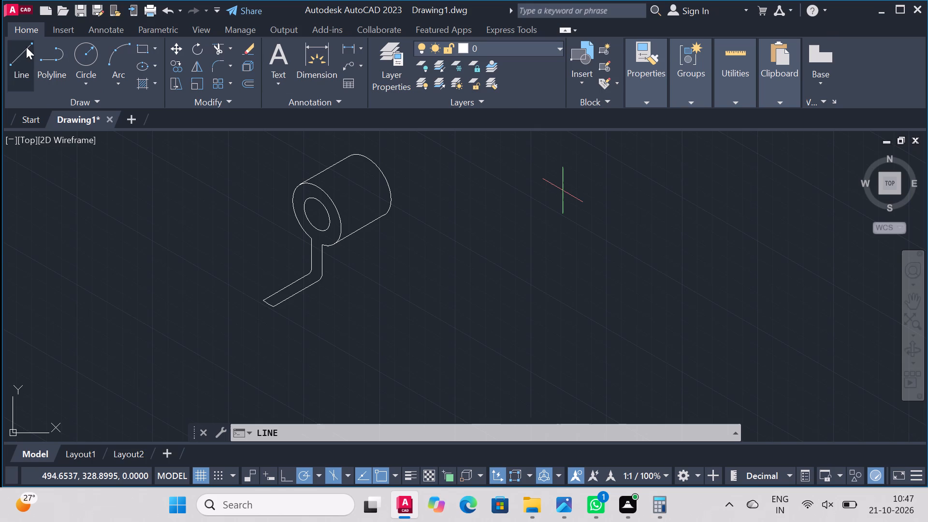
{"action": "left_click", "coordinate": [317, 213]}
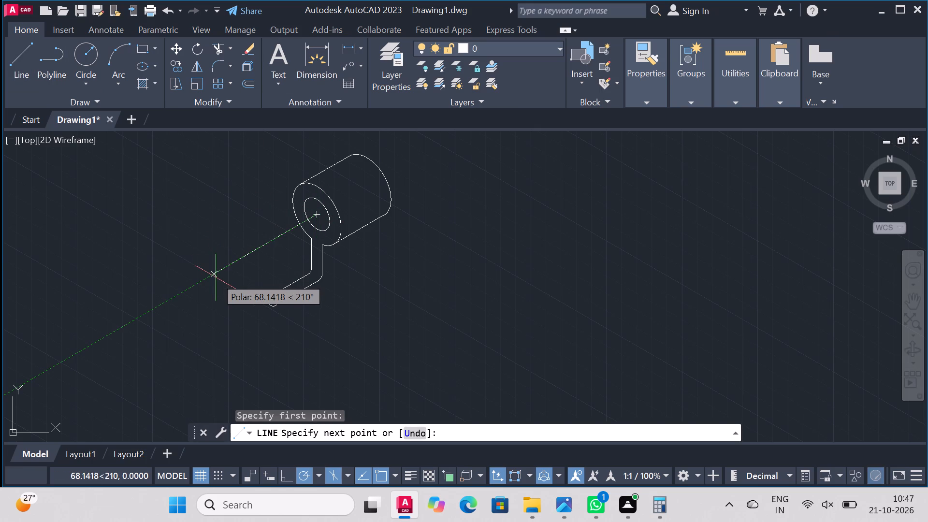
{"action": "type", "text": "48"}
{"action": "key", "text": "Return"}
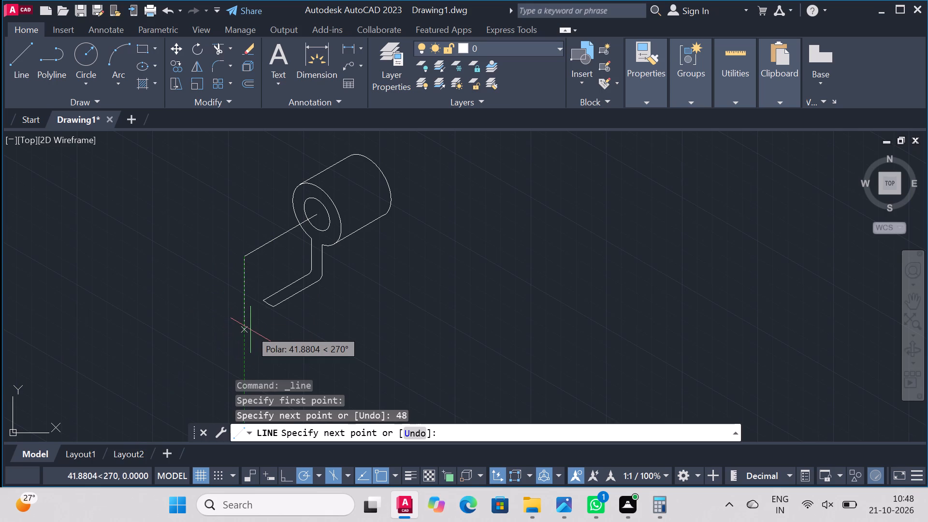
{"action": "type", "text": "35"}
{"action": "key", "text": "Return"}
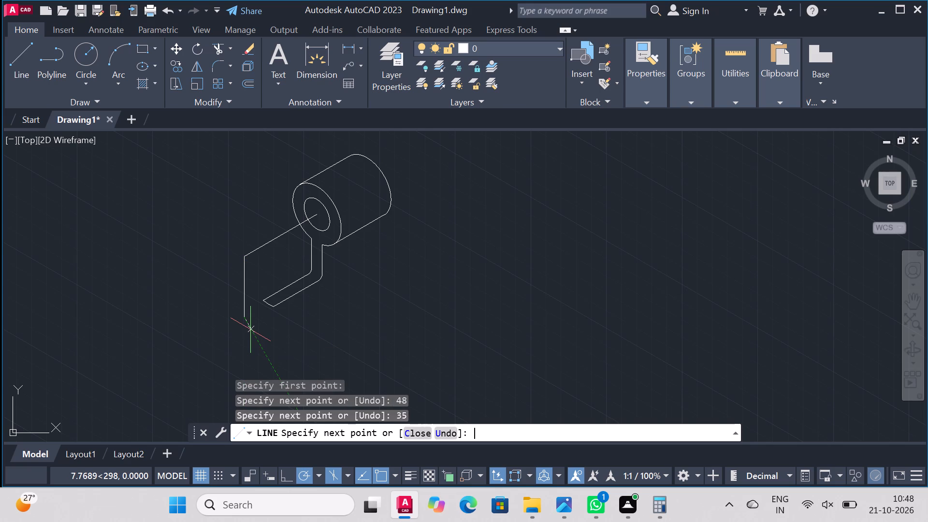
{"action": "right_click", "coordinate": [250, 330]}
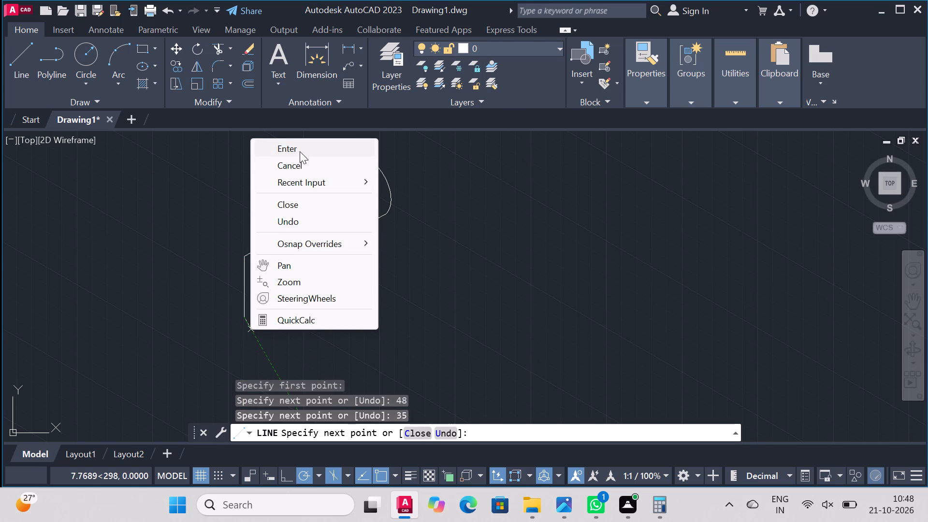
{"action": "left_click", "coordinate": [300, 149]}
Draw an isocircle of diameter 32 in the top isoplane, centred on the lower end of the vertical construction line.
{"action": "scroll", "coordinate": [474, 350], "scroll_direction": "up", "scroll_amount": 1}
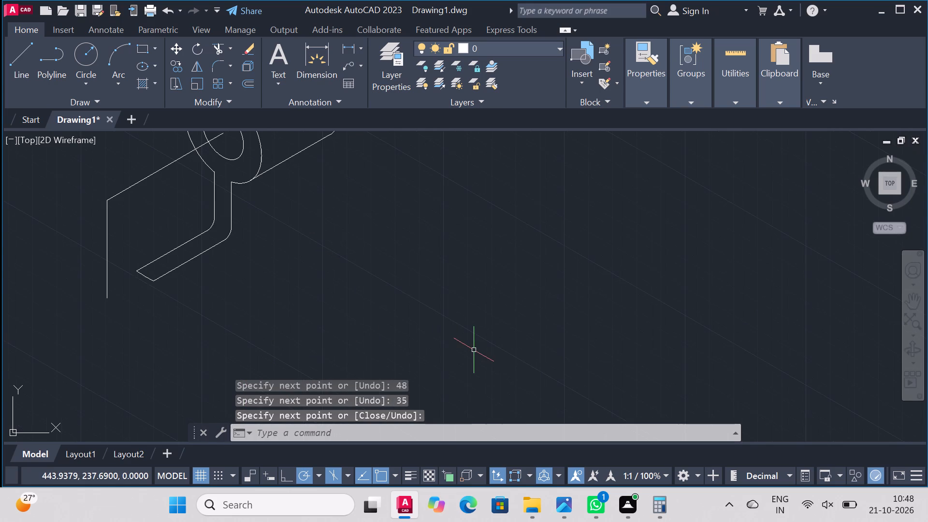
{"action": "type", "text": "EL"}
{"action": "key", "text": "Return"}
{"action": "type", "text": "ISO"}
{"action": "key", "text": "Return"}
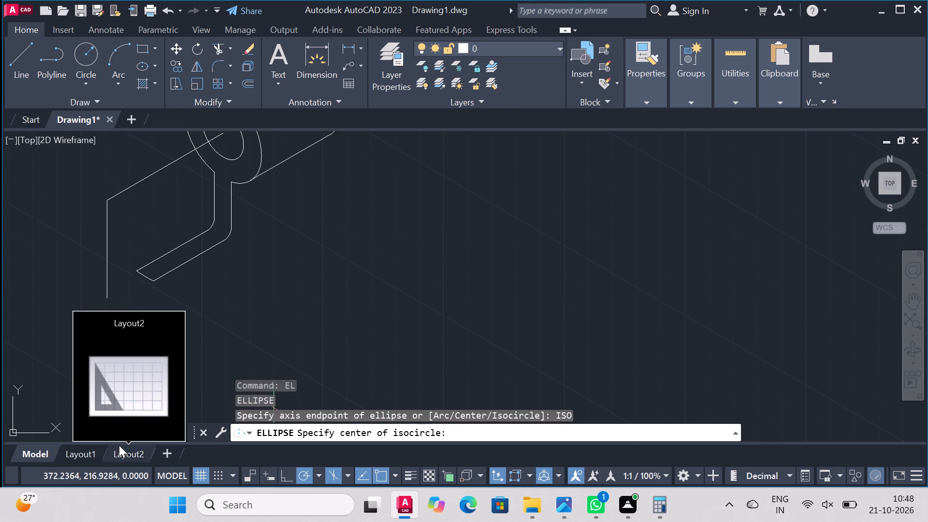
{"action": "key", "text": "F5"}
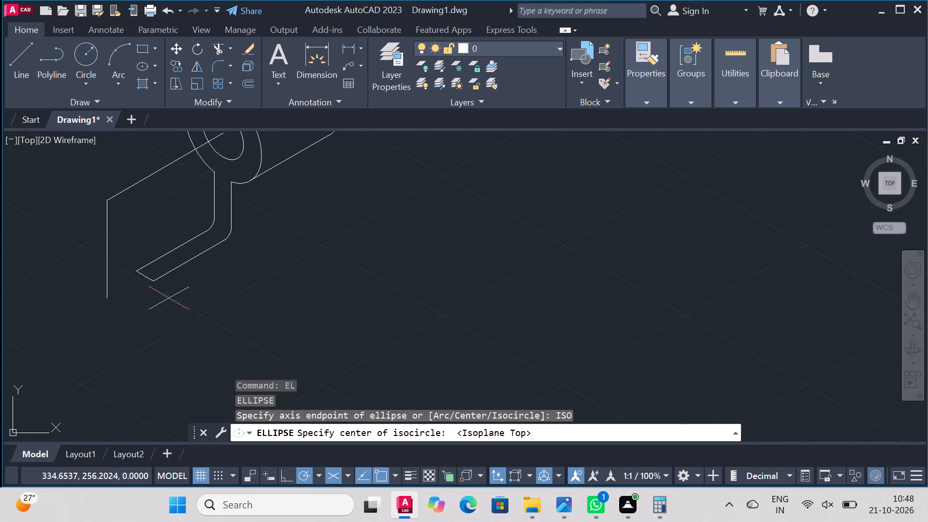
{"action": "left_click", "coordinate": [102, 299]}
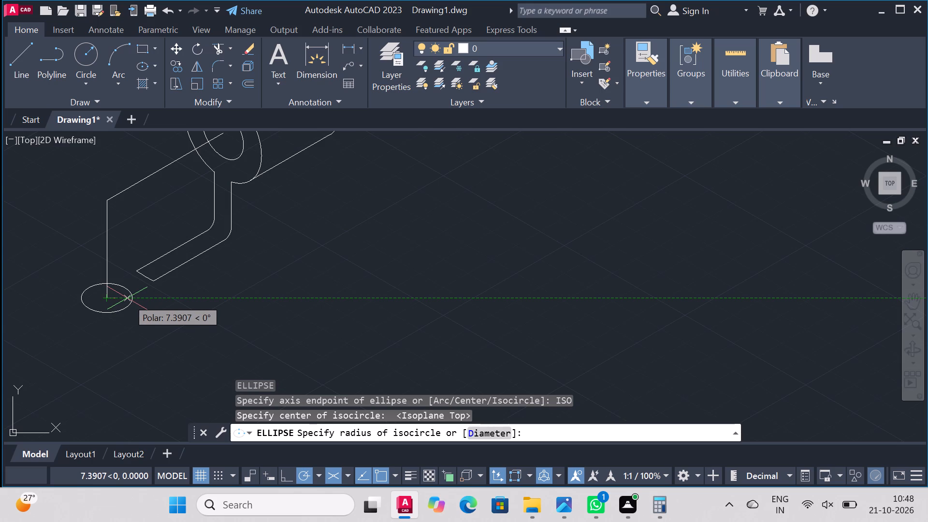
{"action": "key", "text": "d"}
{"action": "key", "text": "Return"}
{"action": "type", "text": "32"}
{"action": "key", "text": "Return"}
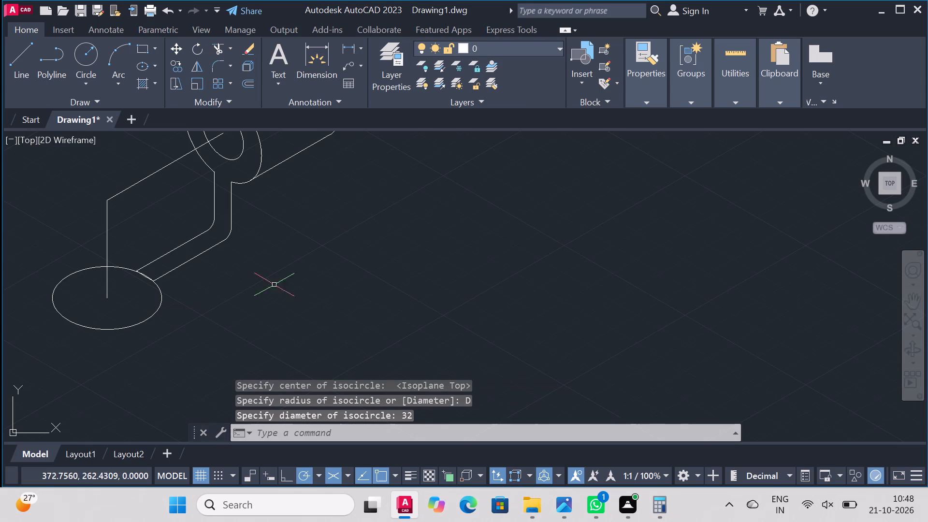
Draw a concentric isocircle of diameter 17 inside the new 32-diameter circle.
{"action": "right_click", "coordinate": [380, 260]}
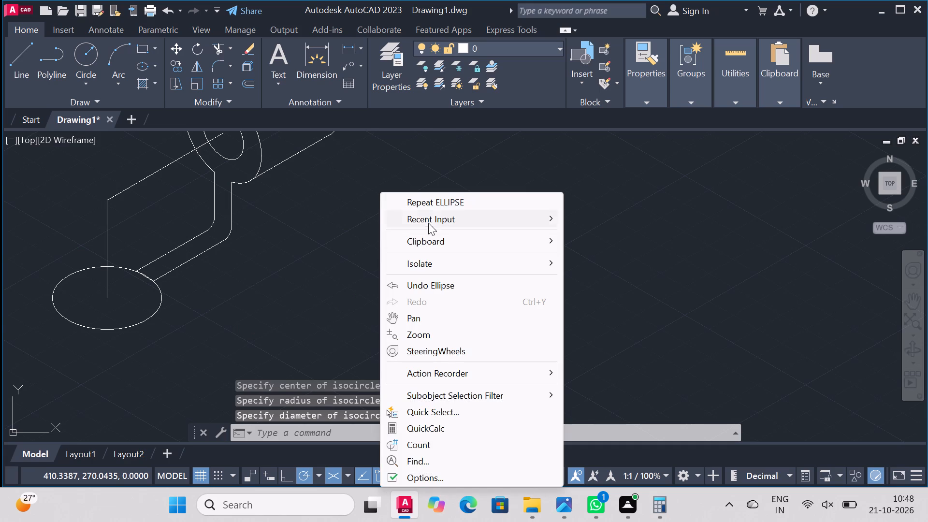
{"action": "left_click", "coordinate": [435, 204]}
{"action": "type", "text": "ISO"}
{"action": "key", "text": "Return"}
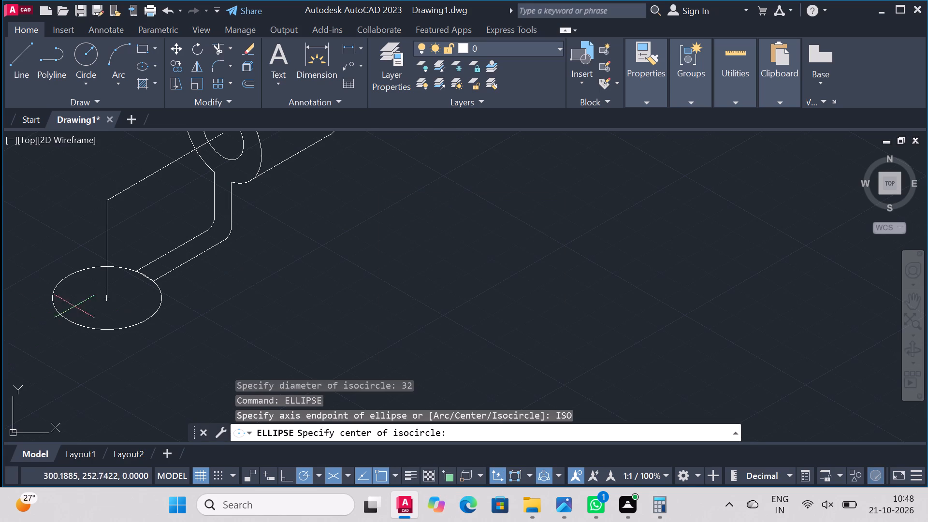
{"action": "left_click", "coordinate": [105, 299]}
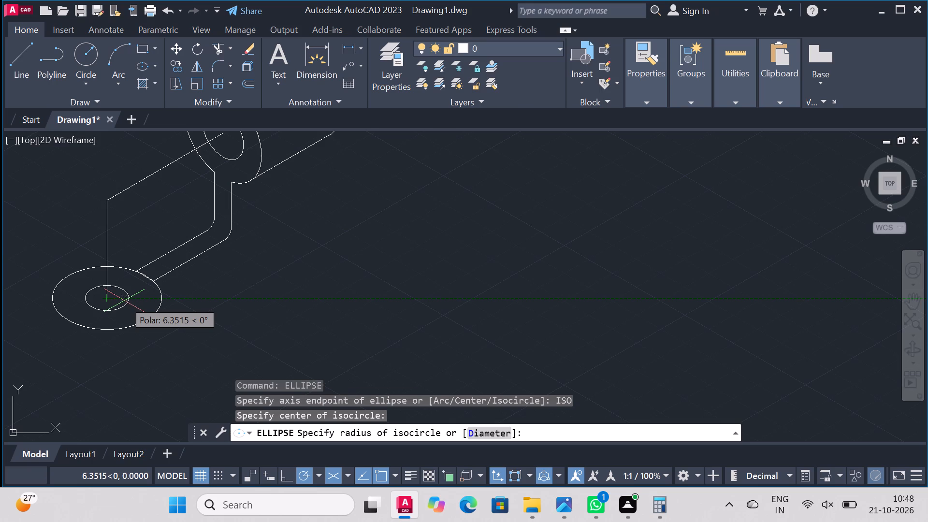
{"action": "key", "text": "d"}
{"action": "key", "text": "Return"}
{"action": "key", "text": "1"}
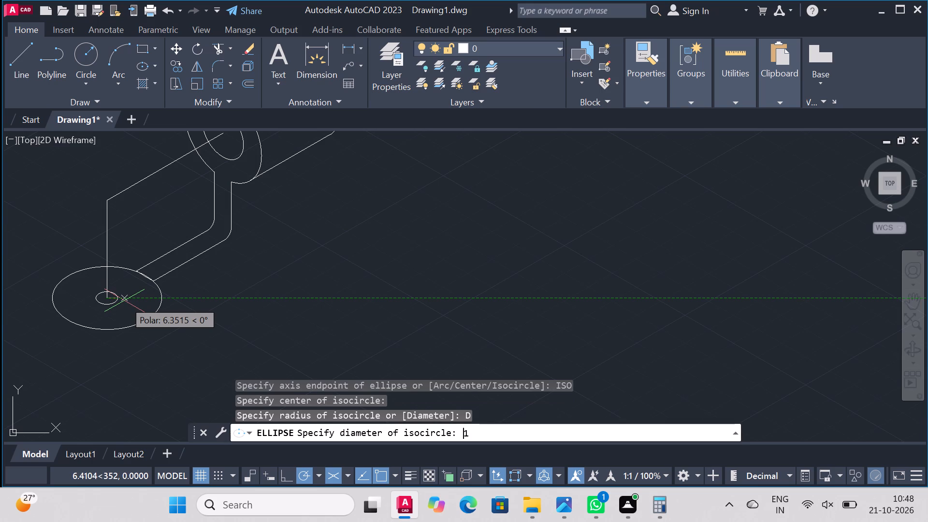
{"action": "key", "text": "7"}
{"action": "key", "text": "Return"}
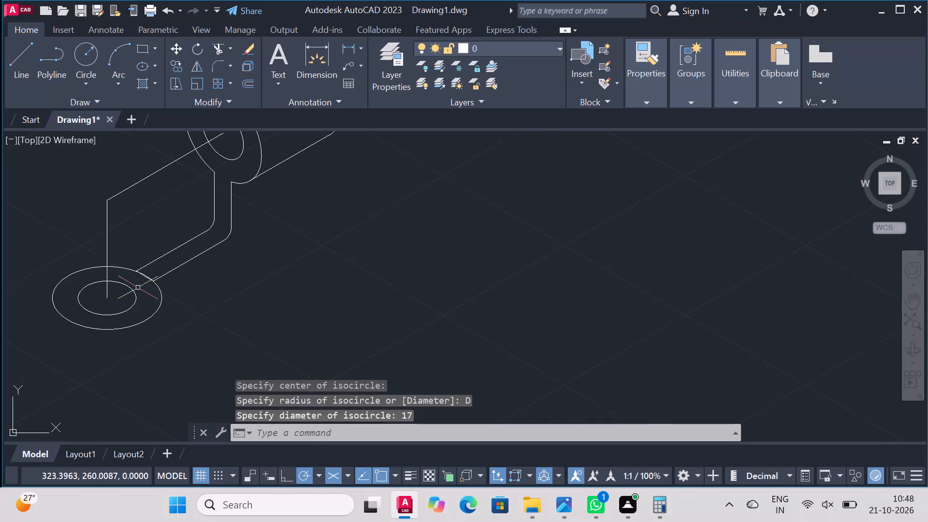
Trim away the vertical construction line above the flat circles and the whole 30° construction line running to the cylinder hole's centre.
{"action": "scroll", "coordinate": [179, 329], "scroll_direction": "down", "scroll_amount": 2}
{"action": "scroll", "coordinate": [19, 279], "scroll_direction": "up", "scroll_amount": 2}
{"action": "scroll", "coordinate": [308, 281], "scroll_direction": "down", "scroll_amount": 2}
{"action": "scroll", "coordinate": [333, 340], "scroll_direction": "up", "scroll_amount": 2}
{"action": "left_click", "coordinate": [213, 48]}
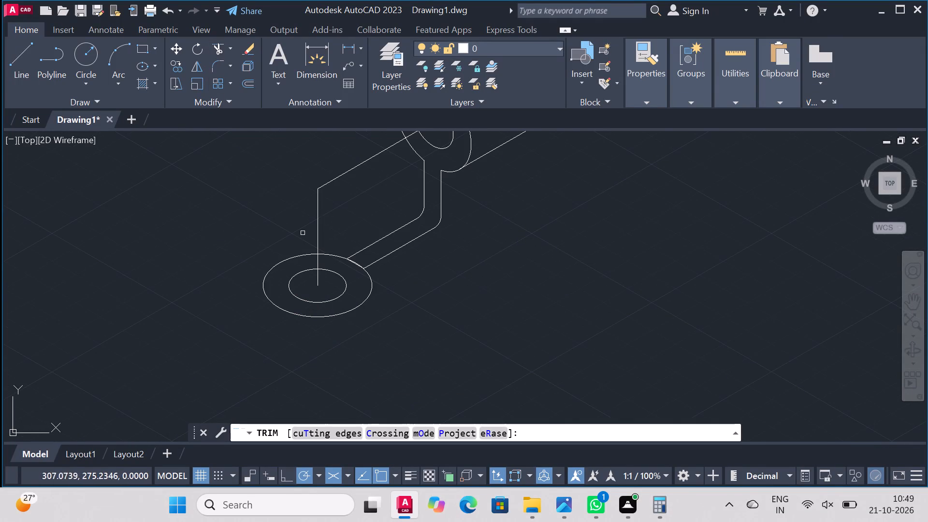
{"action": "left_click", "coordinate": [319, 234]}
{"action": "left_click", "coordinate": [331, 183]}
{"action": "scroll", "coordinate": [371, 208], "scroll_direction": "up", "scroll_amount": 2}
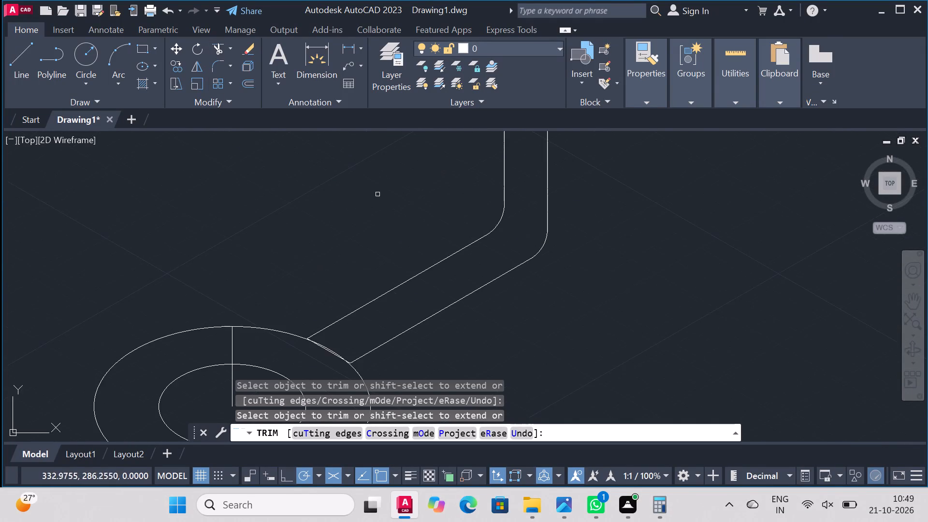
{"action": "scroll", "coordinate": [389, 188], "scroll_direction": "down", "scroll_amount": 5}
{"action": "scroll", "coordinate": [402, 150], "scroll_direction": "up", "scroll_amount": 3}
{"action": "left_click", "coordinate": [396, 231]}
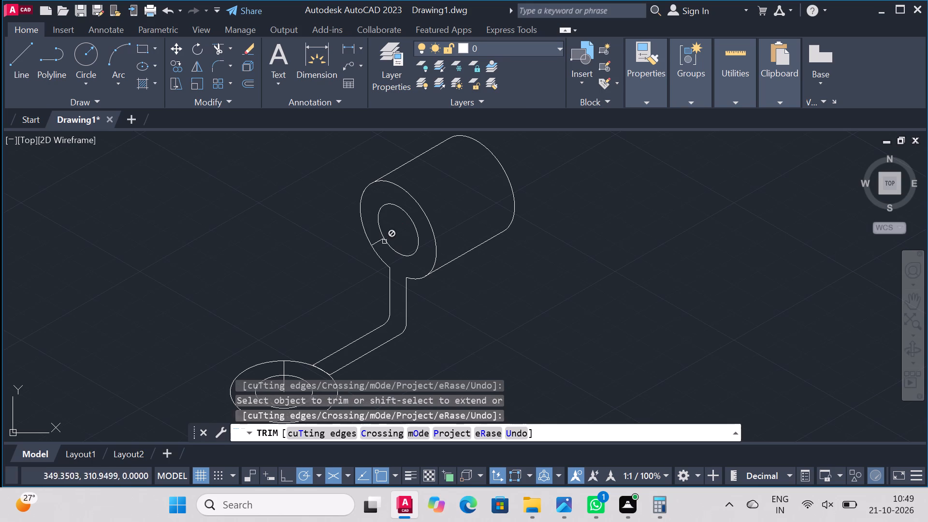
{"action": "left_click", "coordinate": [376, 242]}
Trim away the remaining vertical construction line segments inside the two flat circles.
{"action": "scroll", "coordinate": [147, 338], "scroll_direction": "down", "scroll_amount": 3}
{"action": "scroll", "coordinate": [177, 373], "scroll_direction": "up", "scroll_amount": 2}
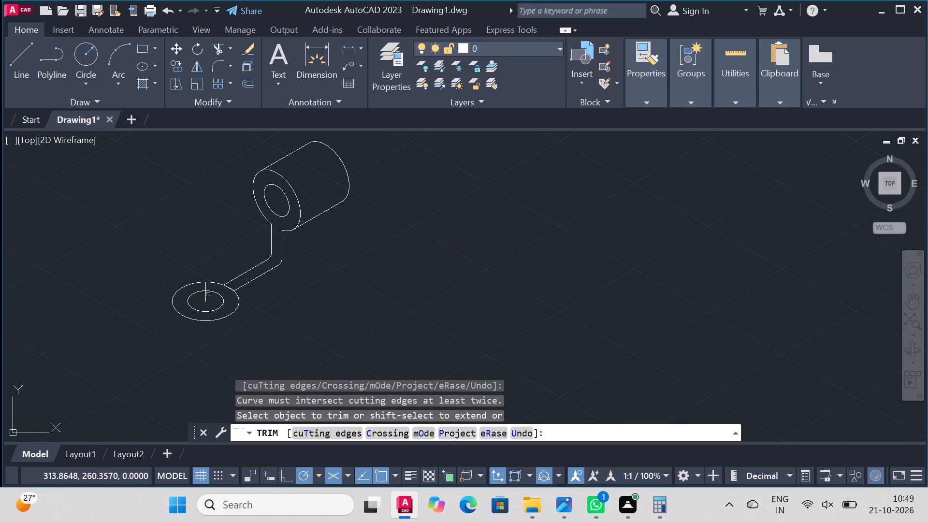
{"action": "left_click", "coordinate": [205, 298]}
{"action": "scroll", "coordinate": [201, 285], "scroll_direction": "up", "scroll_amount": 4}
{"action": "left_click", "coordinate": [225, 285]}
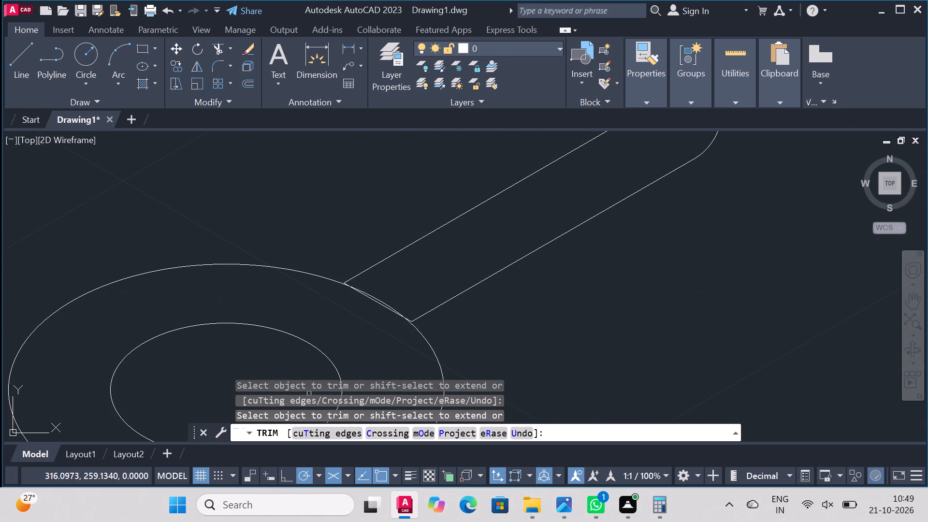
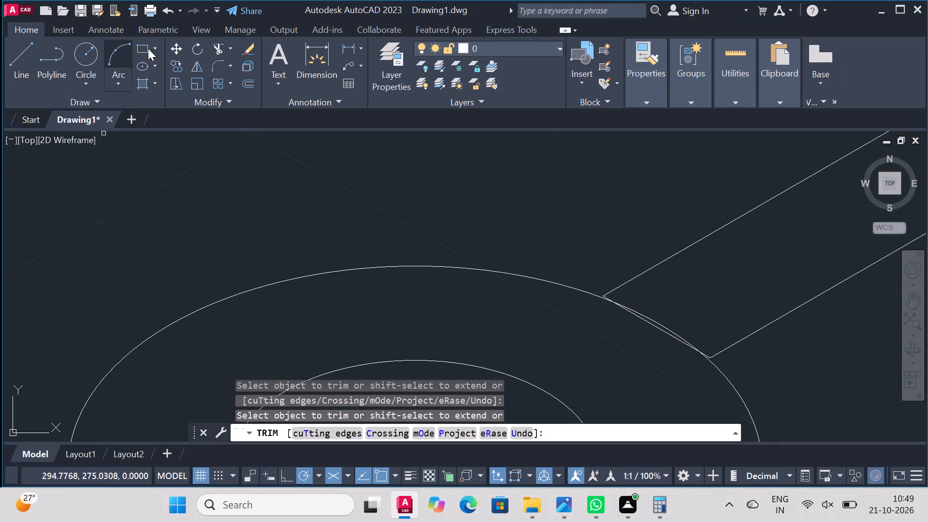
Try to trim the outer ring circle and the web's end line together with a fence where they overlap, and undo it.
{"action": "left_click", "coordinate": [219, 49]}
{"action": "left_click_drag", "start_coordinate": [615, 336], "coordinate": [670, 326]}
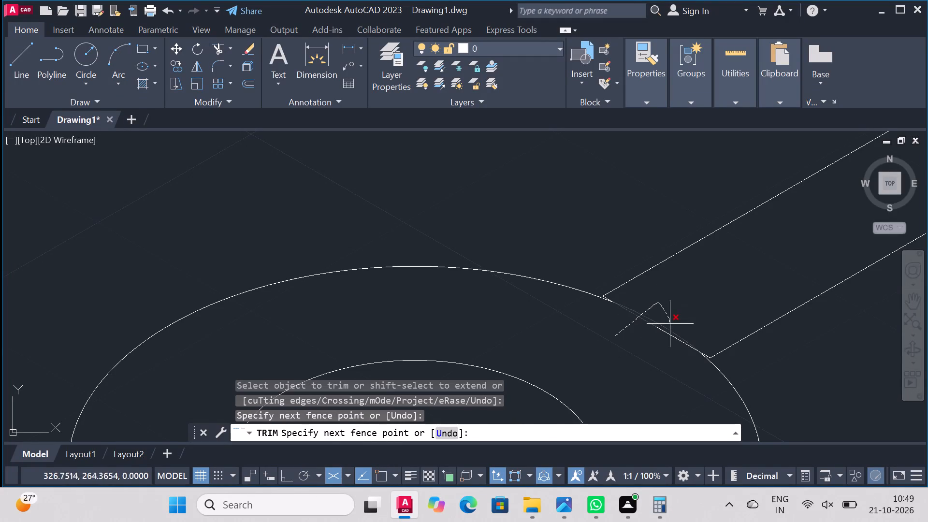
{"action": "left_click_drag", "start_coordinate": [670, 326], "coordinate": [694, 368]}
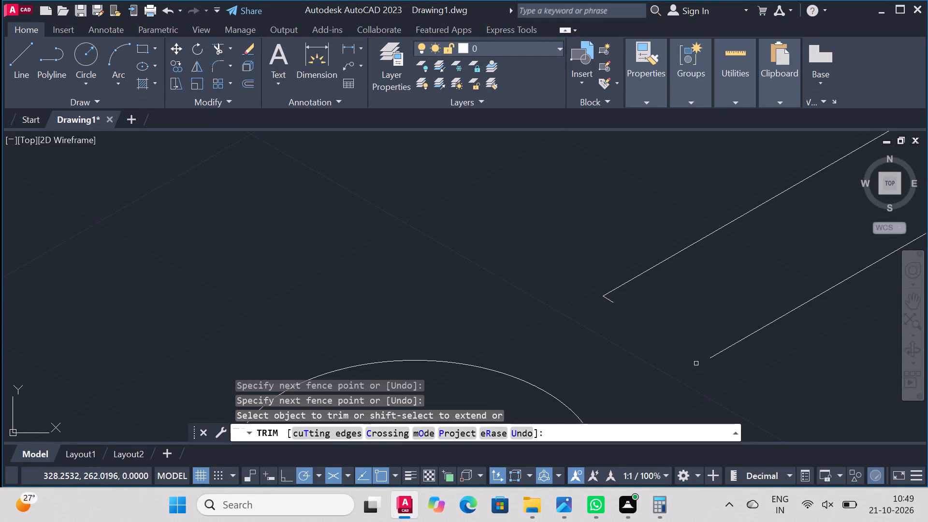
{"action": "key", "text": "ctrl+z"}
Trim the web's end line and the outer 32-diameter ring circle where they overlap between the two sloping web edges.
{"action": "scroll", "coordinate": [712, 395], "scroll_direction": "up", "scroll_amount": 2}
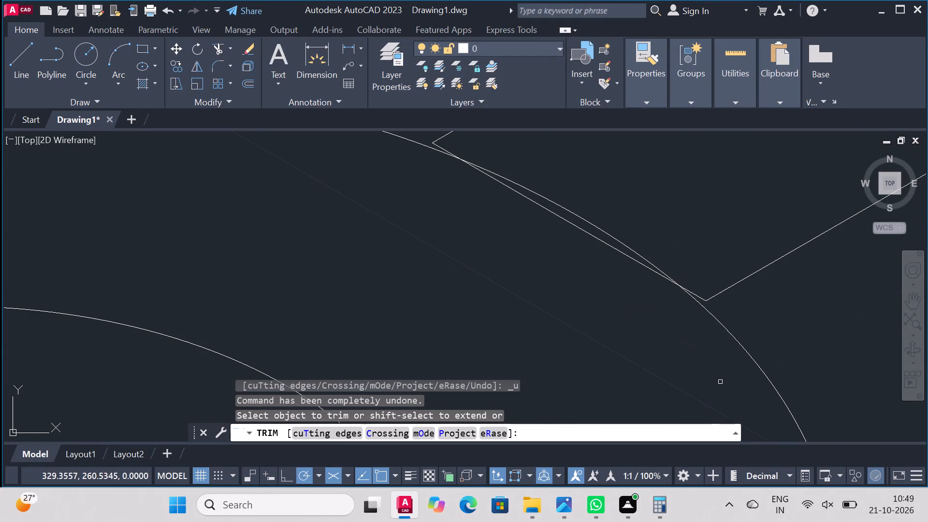
{"action": "left_click", "coordinate": [701, 295]}
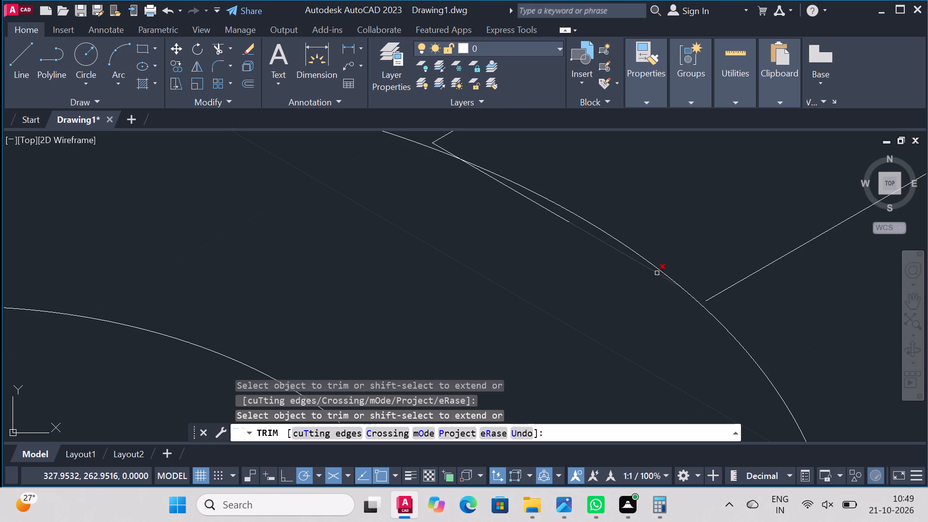
{"action": "left_click", "coordinate": [657, 270]}
{"action": "scroll", "coordinate": [480, 217], "scroll_direction": "up", "scroll_amount": 1}
{"action": "scroll", "coordinate": [489, 239], "scroll_direction": "down", "scroll_amount": 1}
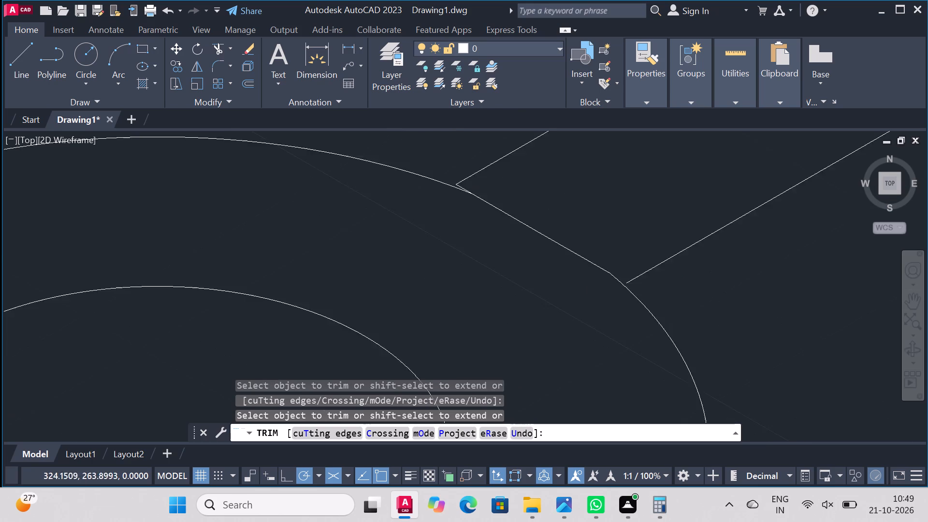
{"action": "scroll", "coordinate": [489, 239], "scroll_direction": "down", "scroll_amount": 2}
{"action": "scroll", "coordinate": [457, 195], "scroll_direction": "up", "scroll_amount": 4}
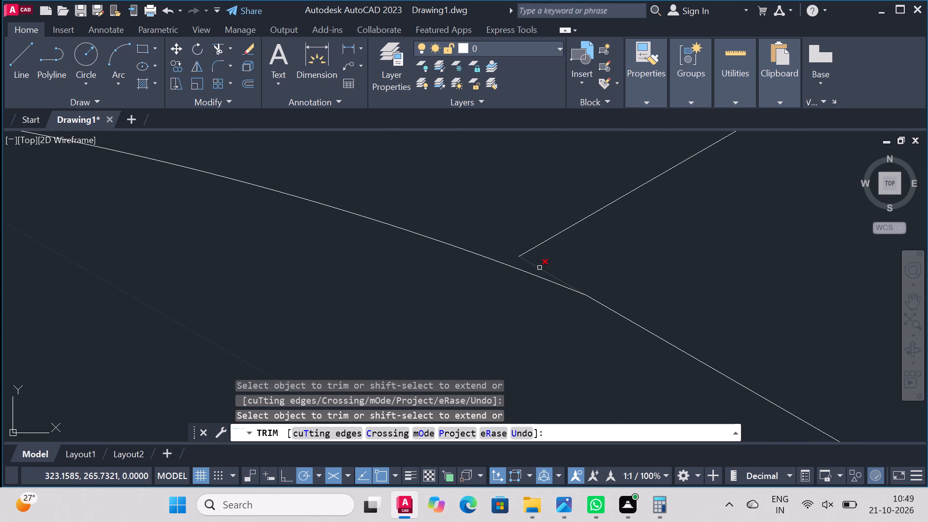
{"action": "left_click", "coordinate": [539, 268]}
{"action": "left_click", "coordinate": [623, 318]}
{"action": "scroll", "coordinate": [628, 282], "scroll_direction": "down", "scroll_amount": 4}
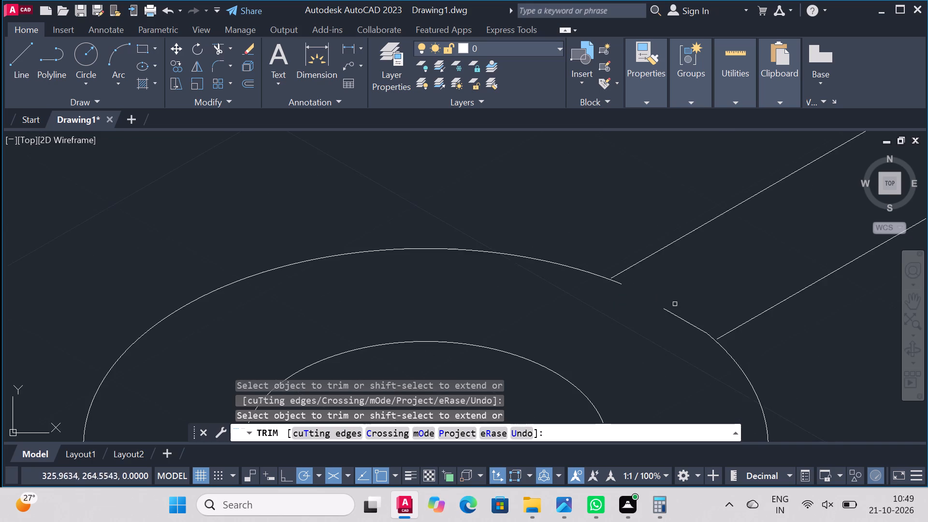
{"action": "scroll", "coordinate": [708, 310], "scroll_direction": "up", "scroll_amount": 2}
{"action": "scroll", "coordinate": [736, 310], "scroll_direction": "down", "scroll_amount": 3}
{"action": "scroll", "coordinate": [782, 385], "scroll_direction": "up", "scroll_amount": 2}
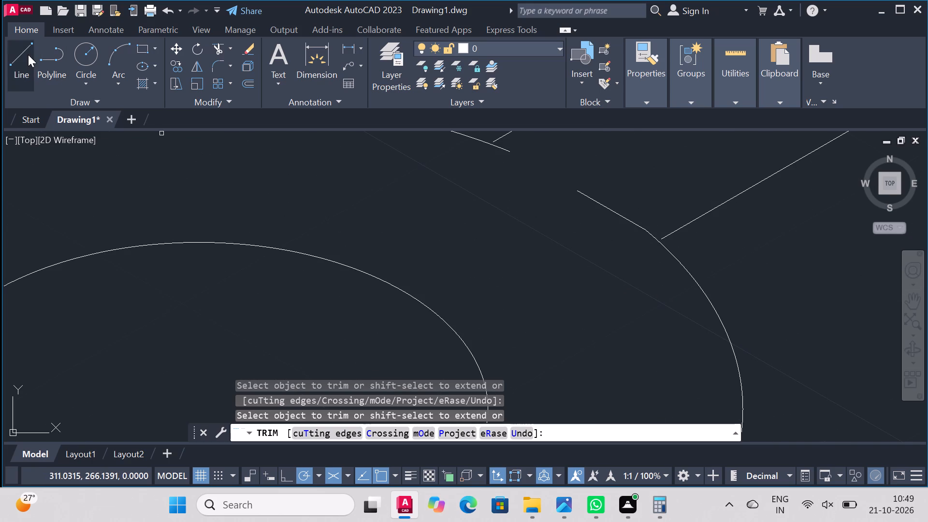
Draw a short line continuing the lower sloping web edge at 30° past the ring's outer circle.
{"action": "left_click", "coordinate": [29, 55]}
{"action": "scroll", "coordinate": [695, 244], "scroll_direction": "up", "scroll_amount": 1}
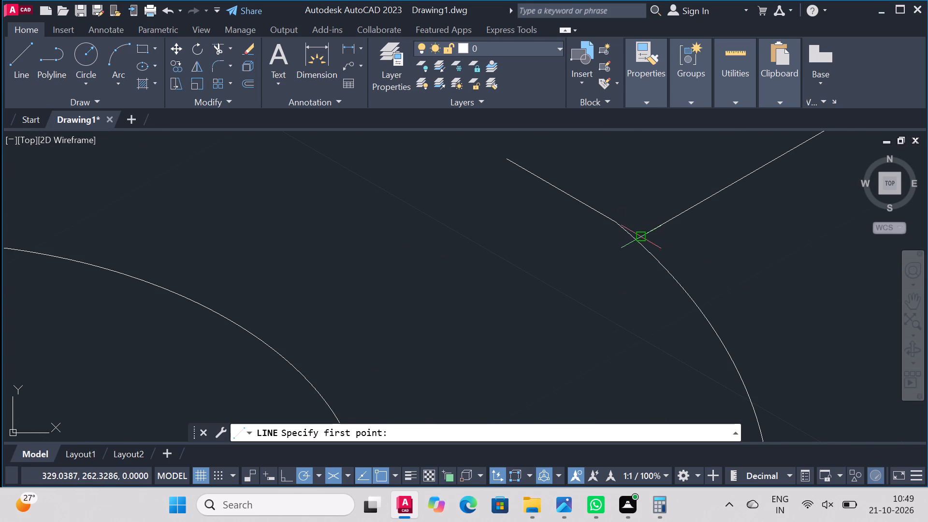
{"action": "left_click", "coordinate": [640, 235]}
{"action": "left_click", "coordinate": [614, 258]}
{"action": "right_click", "coordinate": [614, 258]}
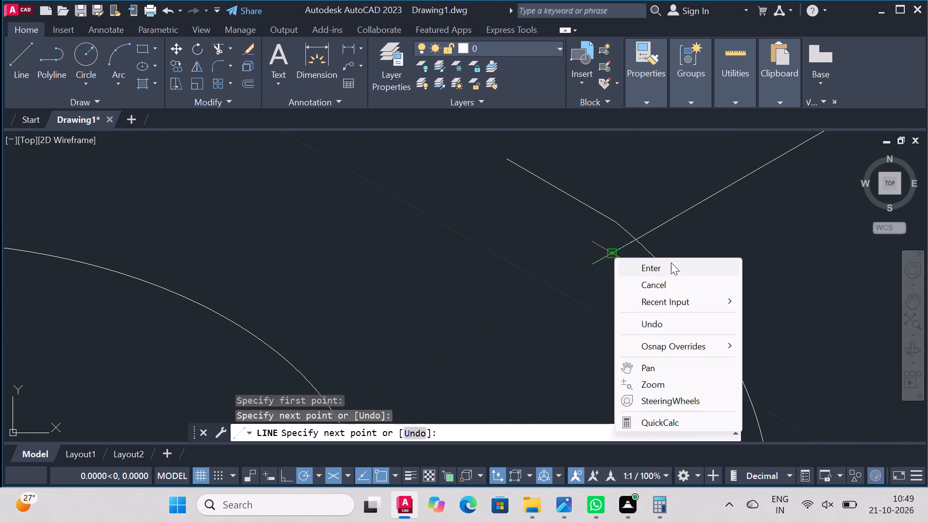
{"action": "left_click", "coordinate": [671, 264]}
Draw a short line continuing the upper sloping web edge at 30° past the ring's outer circle.
{"action": "scroll", "coordinate": [617, 250], "scroll_direction": "down", "scroll_amount": 4}
{"action": "scroll", "coordinate": [505, 222], "scroll_direction": "up", "scroll_amount": 4}
{"action": "scroll", "coordinate": [645, 181], "scroll_direction": "down", "scroll_amount": 4}
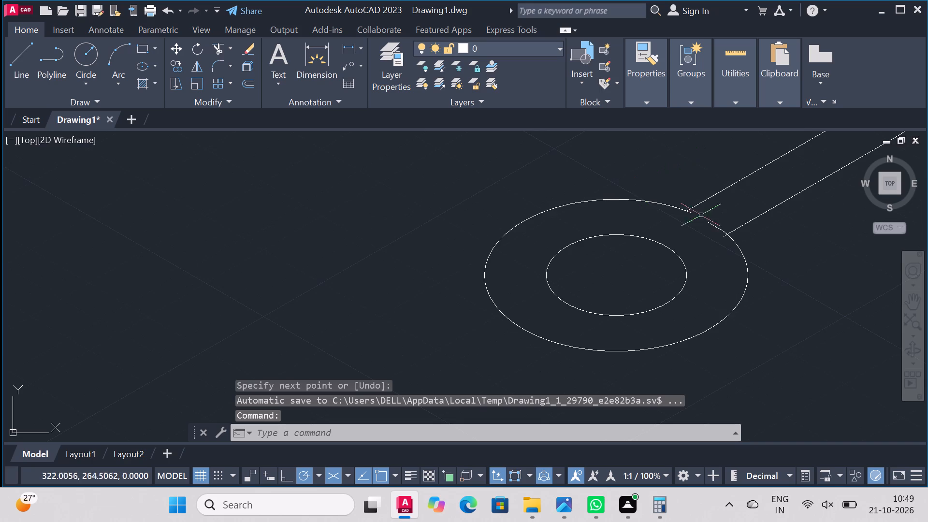
{"action": "scroll", "coordinate": [700, 203], "scroll_direction": "up", "scroll_amount": 2}
{"action": "right_click", "coordinate": [670, 175]}
{"action": "left_click", "coordinate": [706, 180]}
{"action": "scroll", "coordinate": [678, 209], "scroll_direction": "up", "scroll_amount": 3}
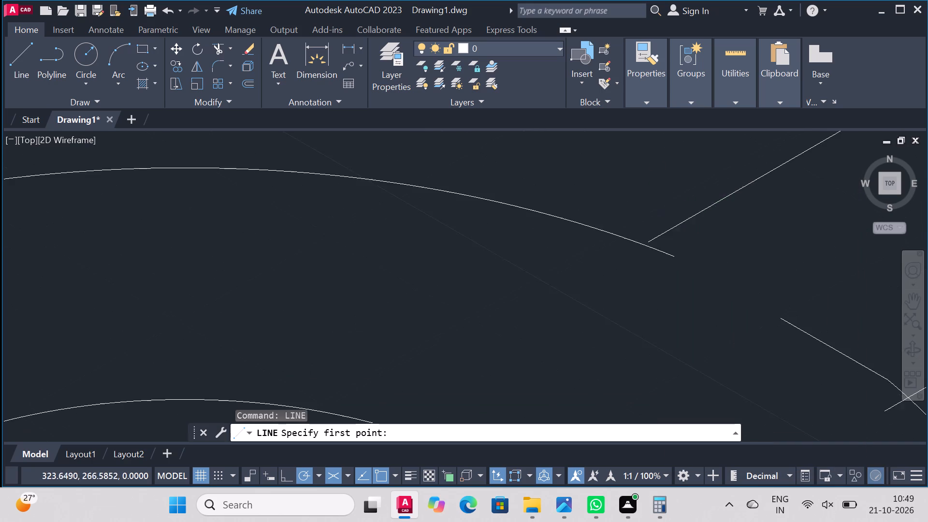
{"action": "left_click", "coordinate": [631, 259]}
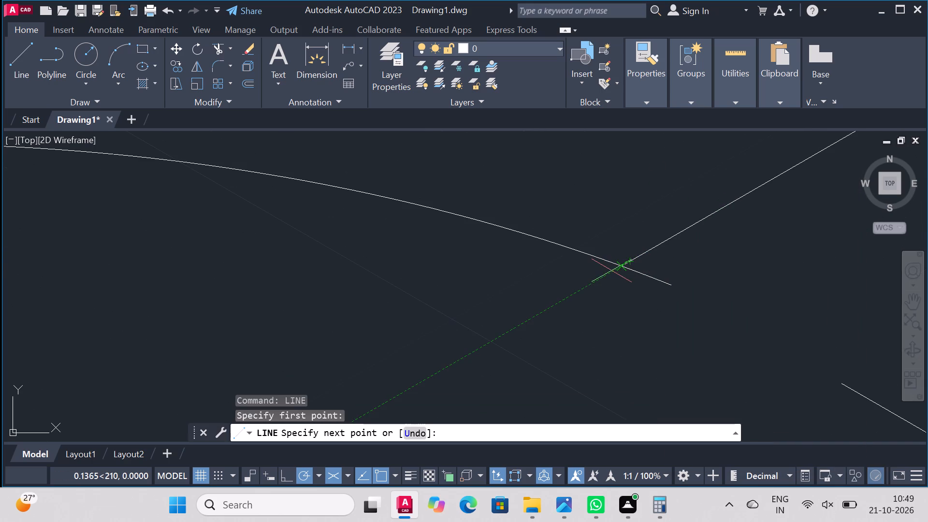
{"action": "left_click", "coordinate": [598, 278]}
{"action": "right_click", "coordinate": [598, 278]}
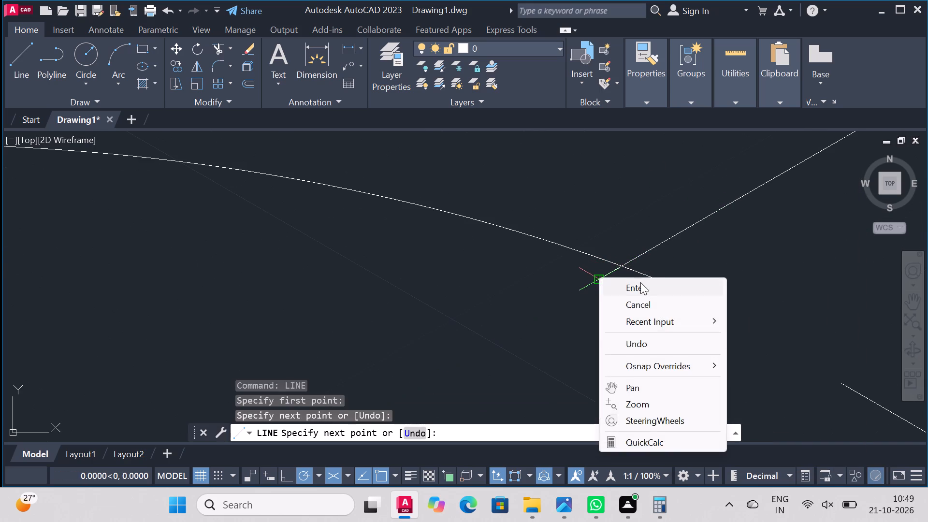
{"action": "left_click", "coordinate": [641, 286]}
Trim the line overhangs inside the ring and the leftover stubs between the web edges so both edges end on the outer circle.
{"action": "scroll", "coordinate": [647, 258], "scroll_direction": "down", "scroll_amount": 3}
{"action": "scroll", "coordinate": [691, 284], "scroll_direction": "up", "scroll_amount": 1}
{"action": "scroll", "coordinate": [696, 261], "scroll_direction": "down", "scroll_amount": 2}
{"action": "scroll", "coordinate": [764, 258], "scroll_direction": "up", "scroll_amount": 1}
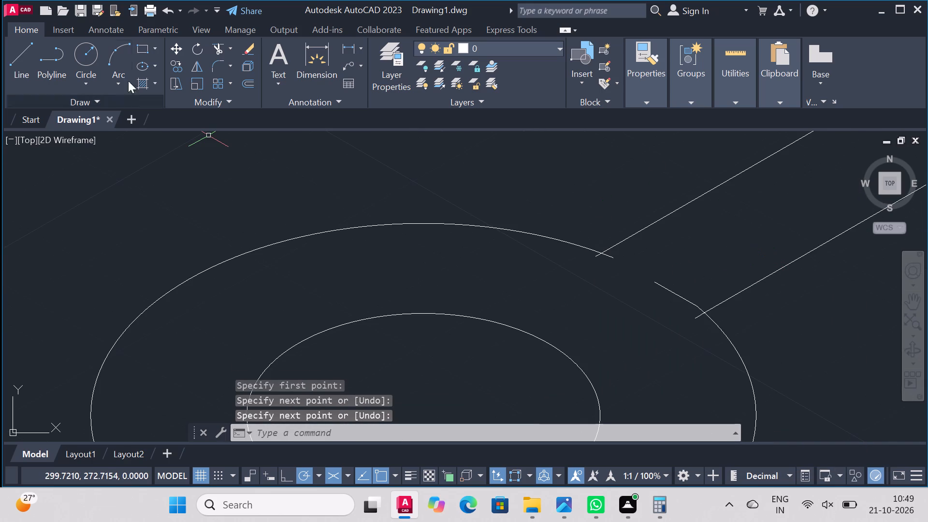
{"action": "left_click", "coordinate": [214, 45]}
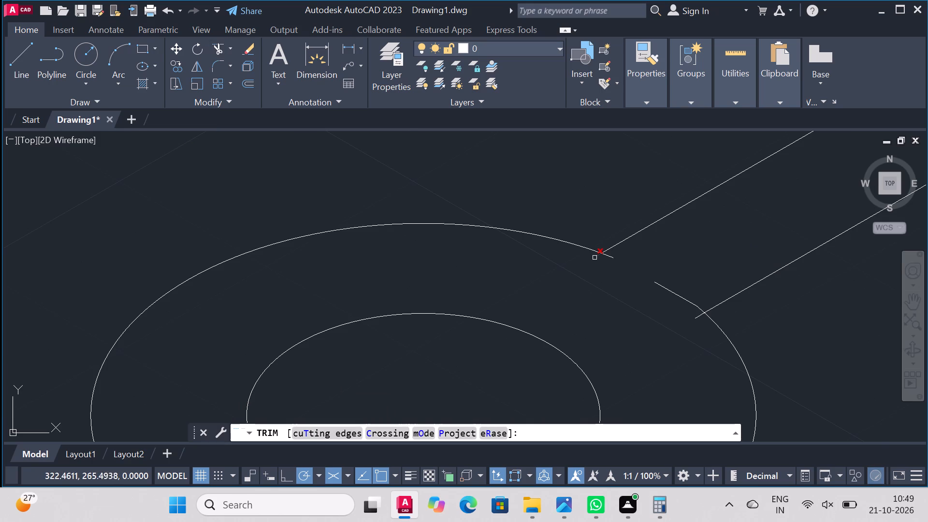
{"action": "left_click", "coordinate": [594, 258]}
{"action": "left_click", "coordinate": [613, 259]}
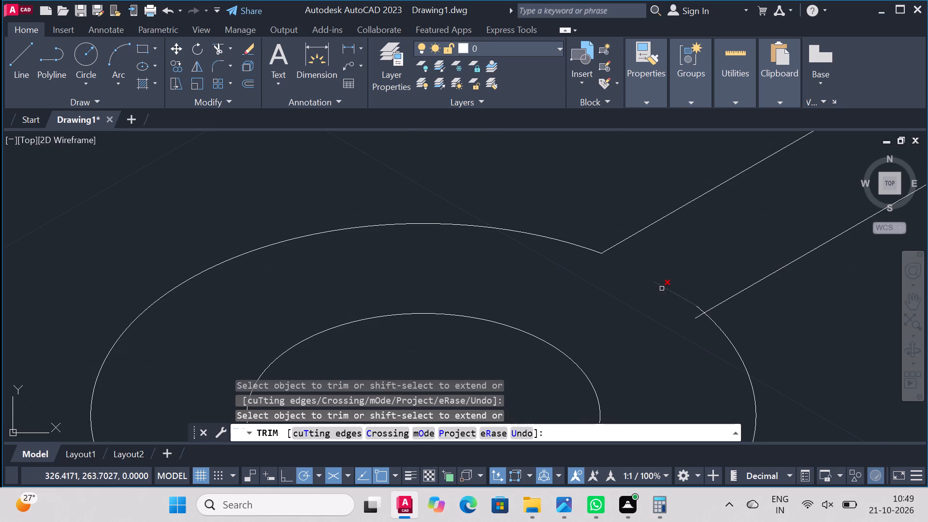
{"action": "left_click", "coordinate": [662, 288]}
{"action": "left_click", "coordinate": [696, 306]}
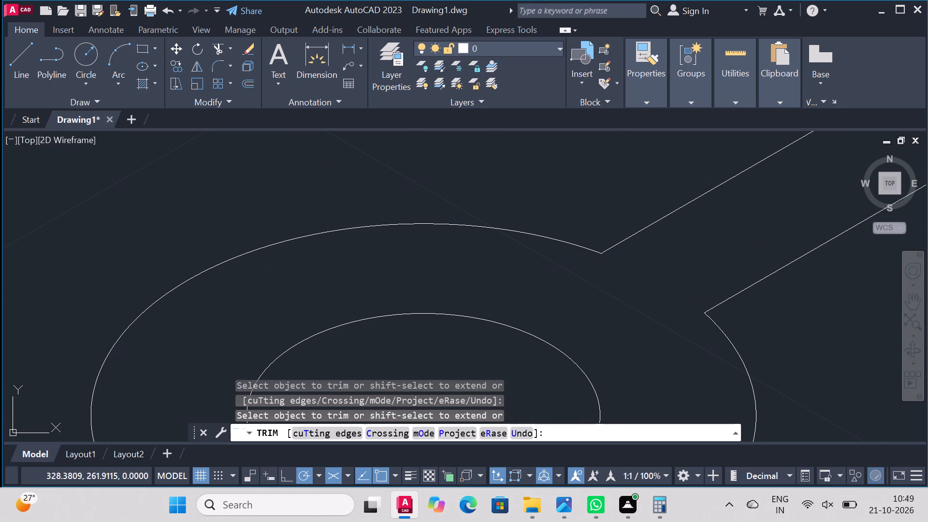
{"action": "left_click", "coordinate": [695, 319]}
{"action": "scroll", "coordinate": [575, 301], "scroll_direction": "down", "scroll_amount": 5}
{"action": "scroll", "coordinate": [618, 345], "scroll_direction": "up", "scroll_amount": 2}
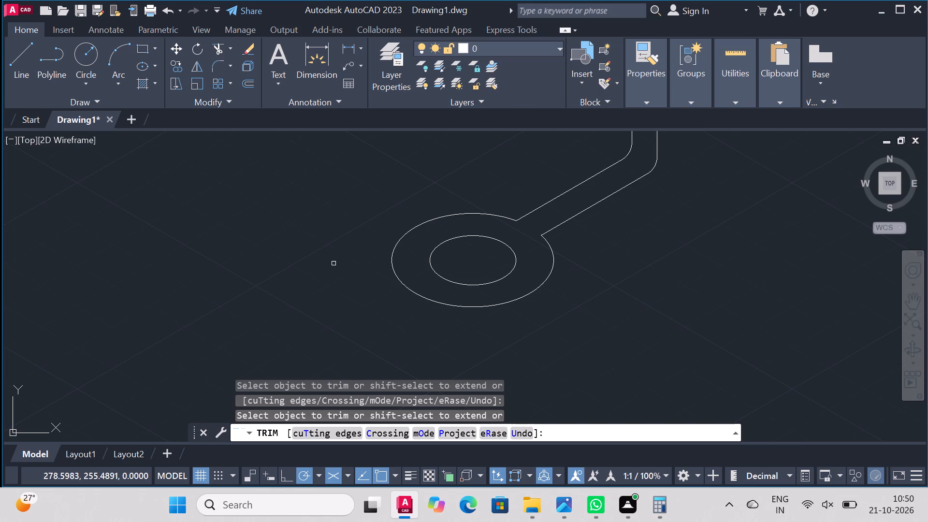
{"action": "key", "text": "Escape"}
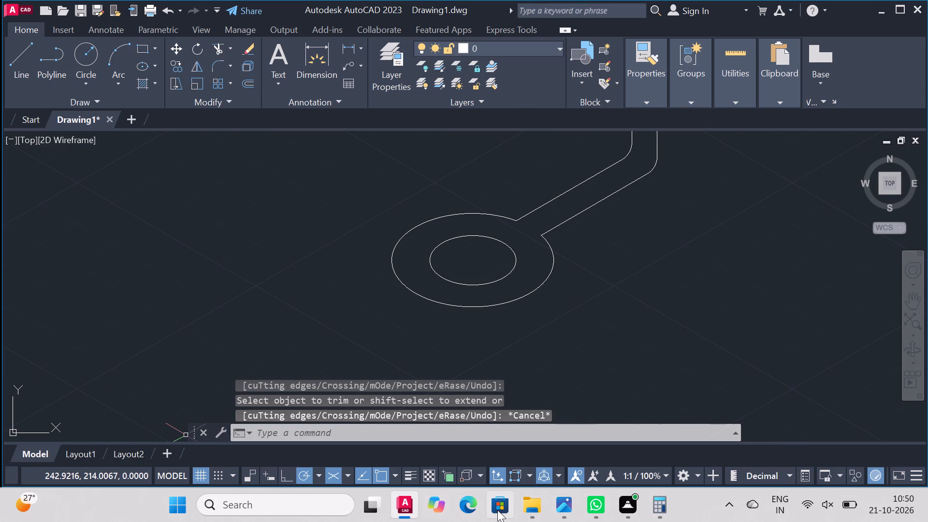
Draw a 17-long 30° line from the lower end of the outer vertical web edge, continuing vertically up to the cylinder's lower edge.
{"action": "left_click", "coordinate": [14, 56]}
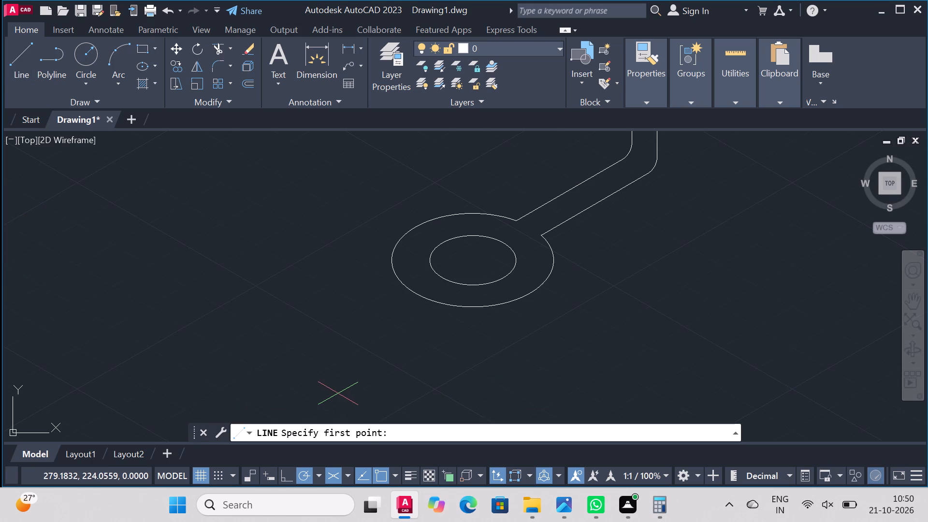
{"action": "scroll", "coordinate": [506, 325], "scroll_direction": "down", "scroll_amount": 3}
{"action": "scroll", "coordinate": [554, 248], "scroll_direction": "up", "scroll_amount": 2}
{"action": "scroll", "coordinate": [571, 292], "scroll_direction": "down", "scroll_amount": 2}
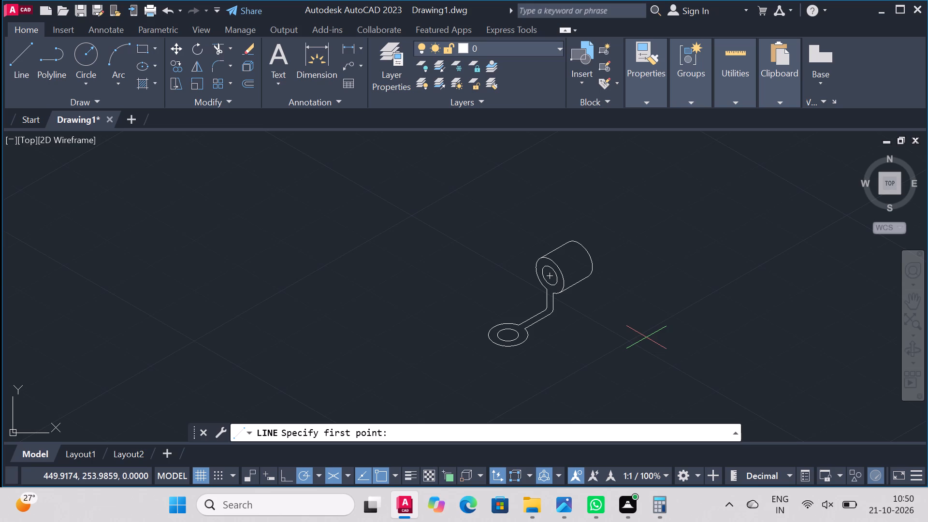
{"action": "scroll", "coordinate": [592, 294], "scroll_direction": "up", "scroll_amount": 3}
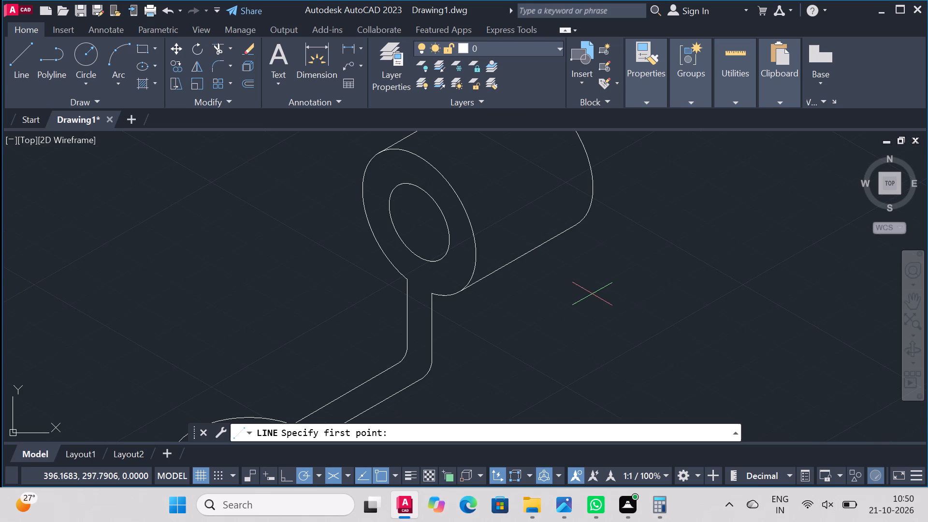
{"action": "scroll", "coordinate": [558, 298], "scroll_direction": "down", "scroll_amount": 2}
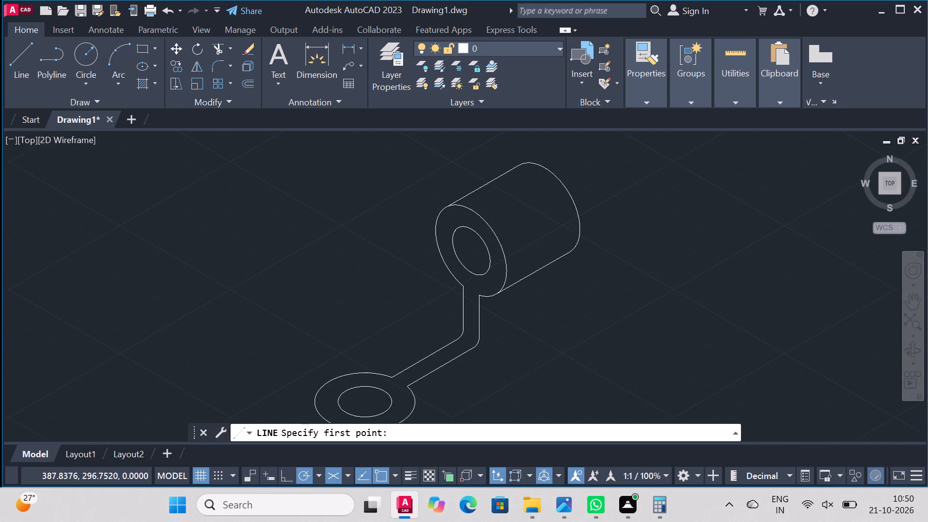
{"action": "scroll", "coordinate": [536, 307], "scroll_direction": "up", "scroll_amount": 2}
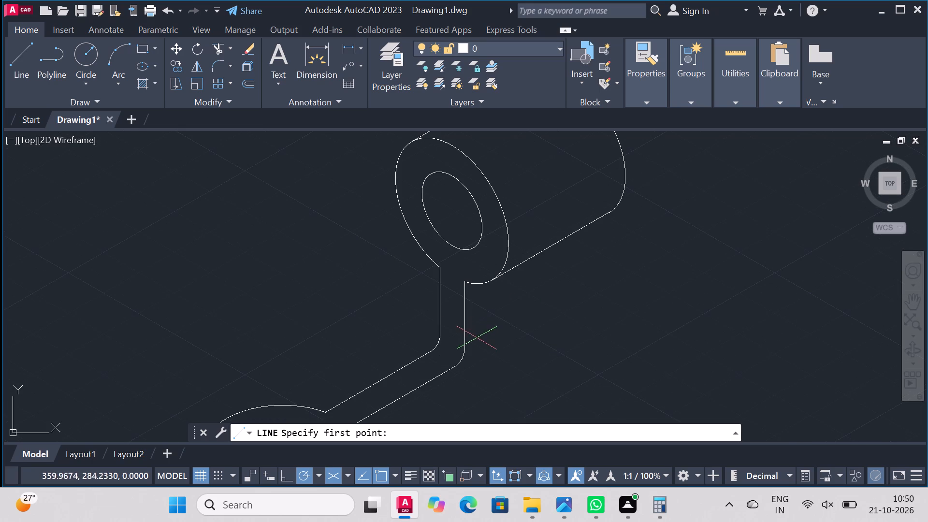
{"action": "left_click", "coordinate": [23, 68]}
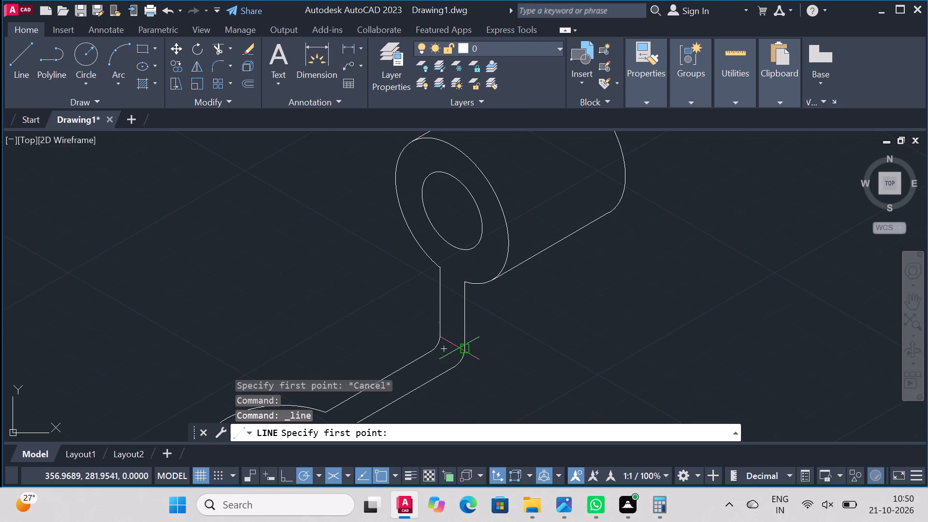
{"action": "left_click", "coordinate": [465, 342]}
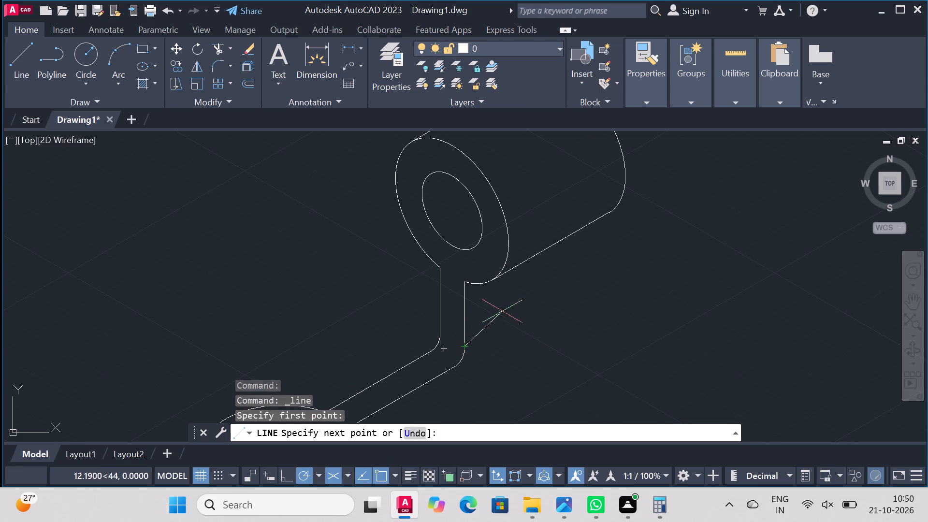
{"action": "type", "text": "17"}
{"action": "key", "text": "Return"}
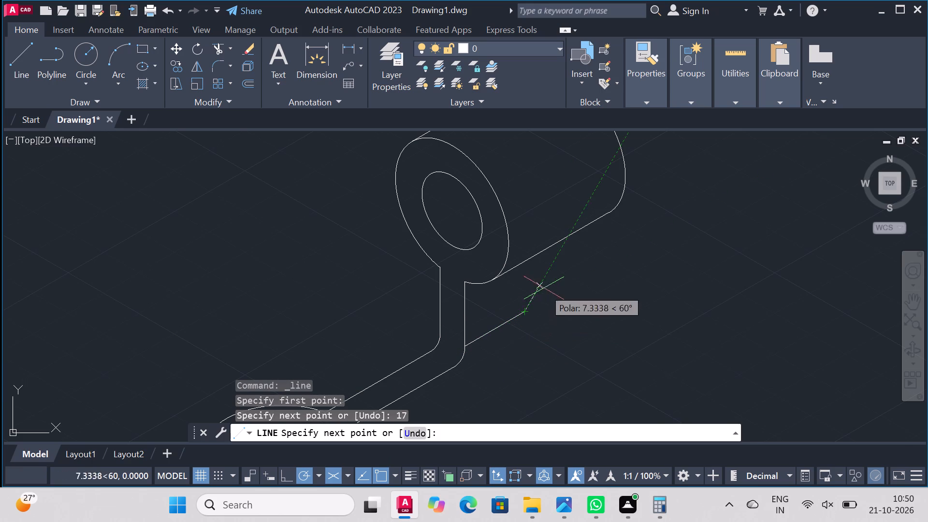
{"action": "left_click", "coordinate": [524, 262]}
{"action": "right_click", "coordinate": [524, 262]}
{"action": "left_click", "coordinate": [576, 266]}
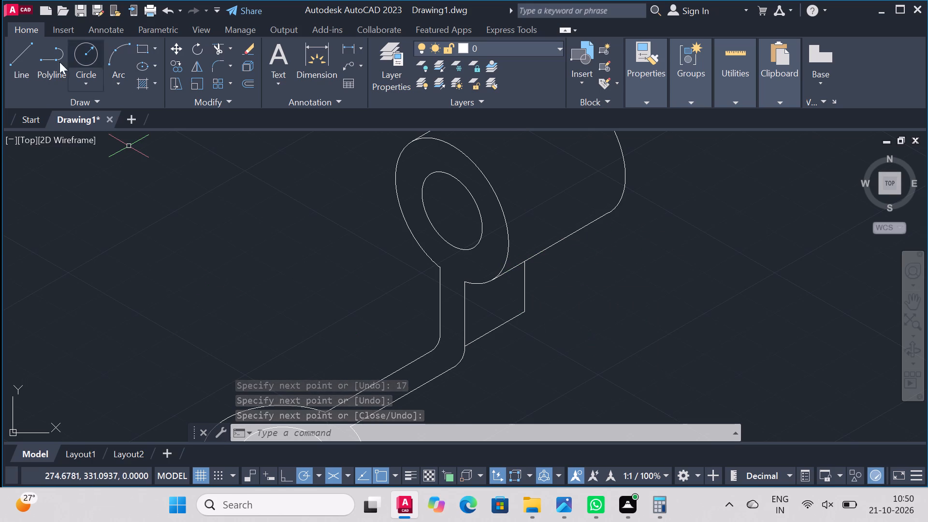
Trim away the 17-long 30° line, keeping the vertical line below the cylinder.
{"action": "left_click", "coordinate": [215, 50]}
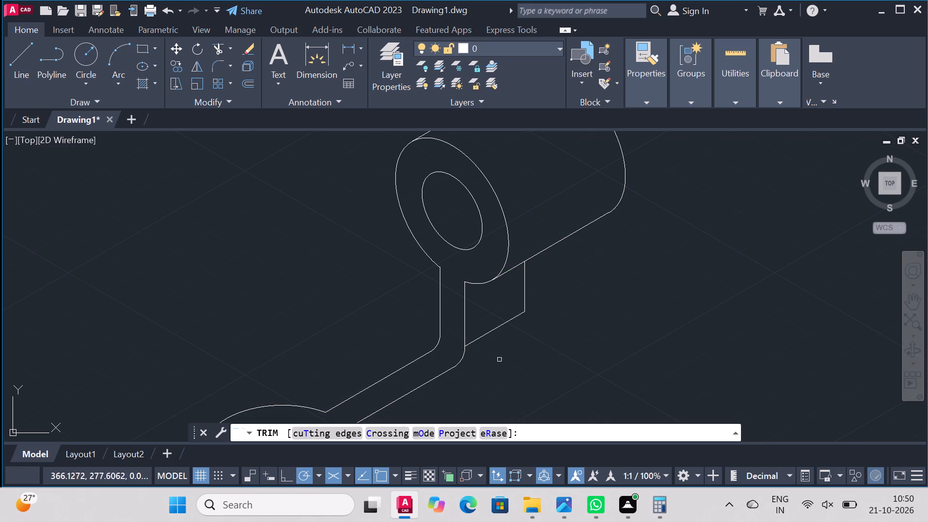
{"action": "left_click", "coordinate": [497, 330]}
{"action": "scroll", "coordinate": [260, 226], "scroll_direction": "down", "scroll_amount": 1}
{"action": "scroll", "coordinate": [263, 249], "scroll_direction": "up", "scroll_amount": 2}
{"action": "scroll", "coordinate": [273, 230], "scroll_direction": "down", "scroll_amount": 1}
{"action": "scroll", "coordinate": [291, 288], "scroll_direction": "up", "scroll_amount": 2}
{"action": "scroll", "coordinate": [302, 228], "scroll_direction": "down", "scroll_amount": 2}
{"action": "scroll", "coordinate": [364, 315], "scroll_direction": "up", "scroll_amount": 2}
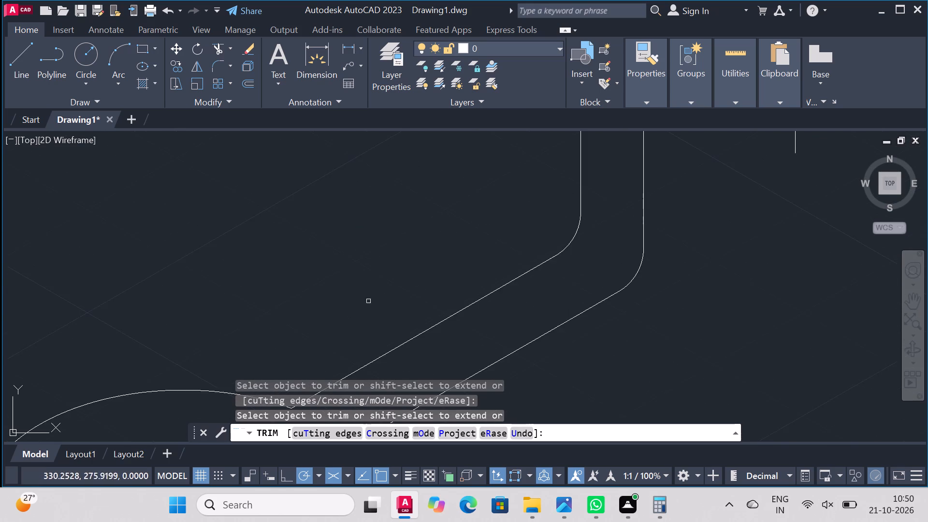
{"action": "scroll", "coordinate": [386, 215], "scroll_direction": "down", "scroll_amount": 4}
{"action": "scroll", "coordinate": [423, 296], "scroll_direction": "up", "scroll_amount": 4}
{"action": "scroll", "coordinate": [412, 264], "scroll_direction": "down", "scroll_amount": 3}
{"action": "scroll", "coordinate": [391, 199], "scroll_direction": "up", "scroll_amount": 1}
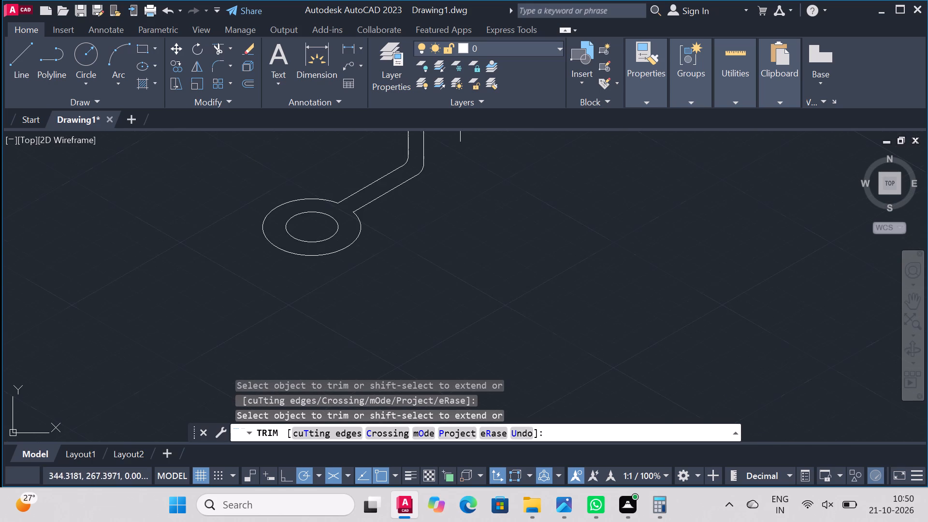
{"action": "scroll", "coordinate": [372, 212], "scroll_direction": "down", "scroll_amount": 2}
{"action": "scroll", "coordinate": [354, 170], "scroll_direction": "up", "scroll_amount": 2}
{"action": "right_click", "coordinate": [359, 171]}
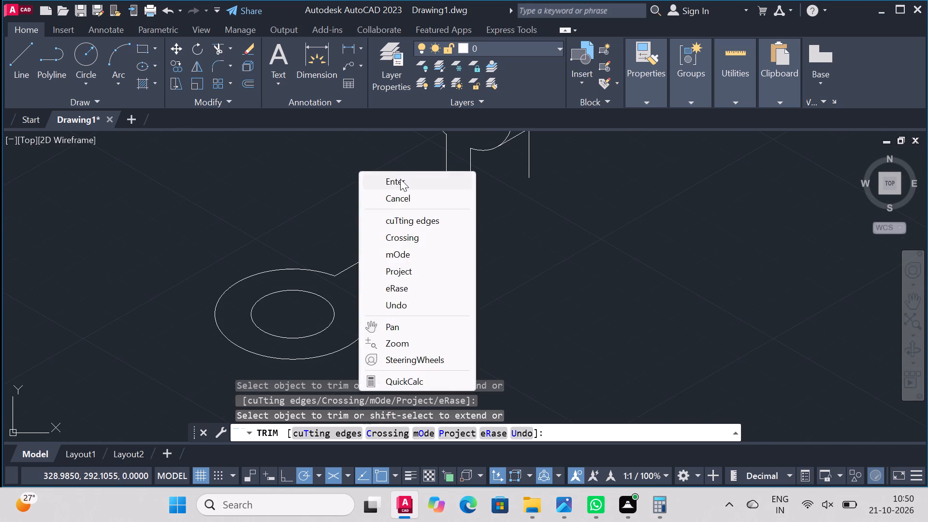
{"action": "left_click", "coordinate": [400, 179]}
Draw a 17-long vertical line down from the lower end of the web's outer fillet, continuing at 210° for about 23 toward the ring.
{"action": "right_click_drag", "start_coordinate": [376, 201], "coordinate": [372, 199]}
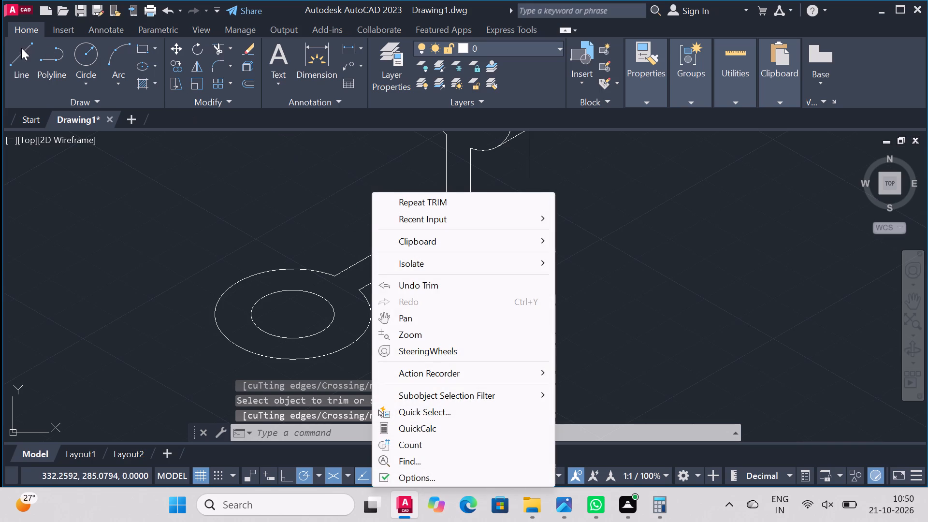
{"action": "left_click", "coordinate": [21, 48]}
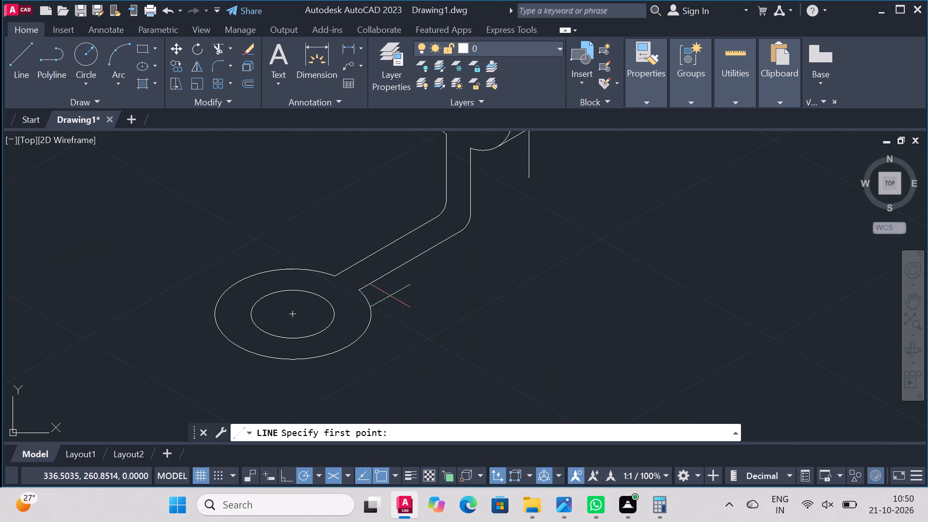
{"action": "scroll", "coordinate": [451, 294], "scroll_direction": "up", "scroll_amount": 1}
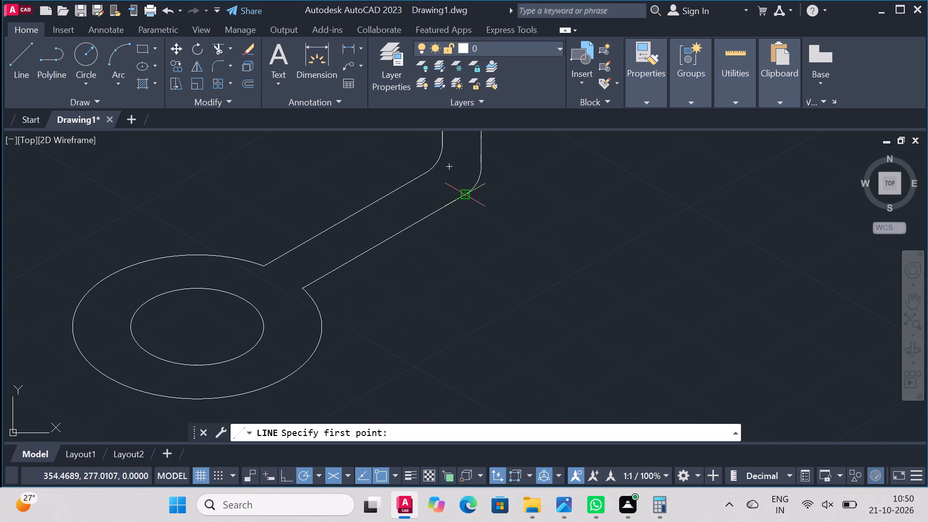
{"action": "left_click", "coordinate": [462, 194]}
{"action": "type", "text": "17"}
{"action": "key", "text": "Return"}
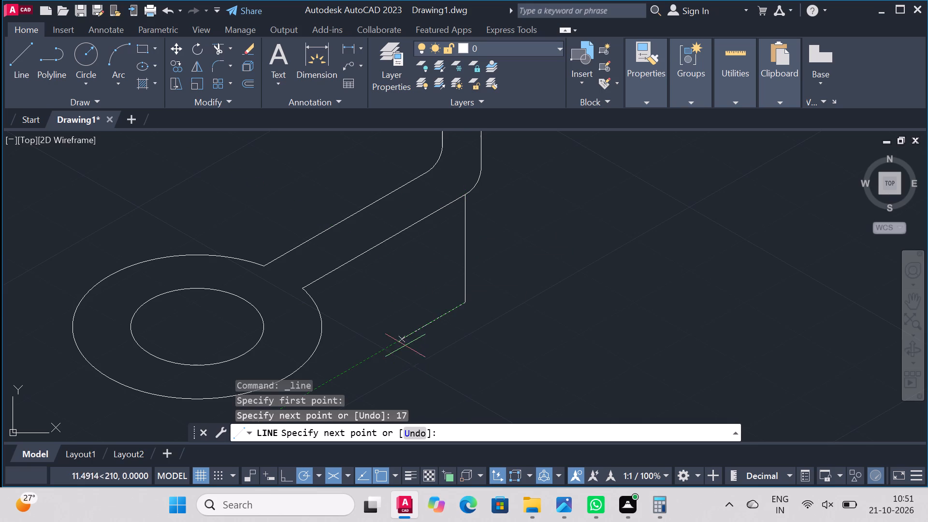
{"action": "left_click", "coordinate": [333, 376]}
{"action": "right_click", "coordinate": [333, 376]}
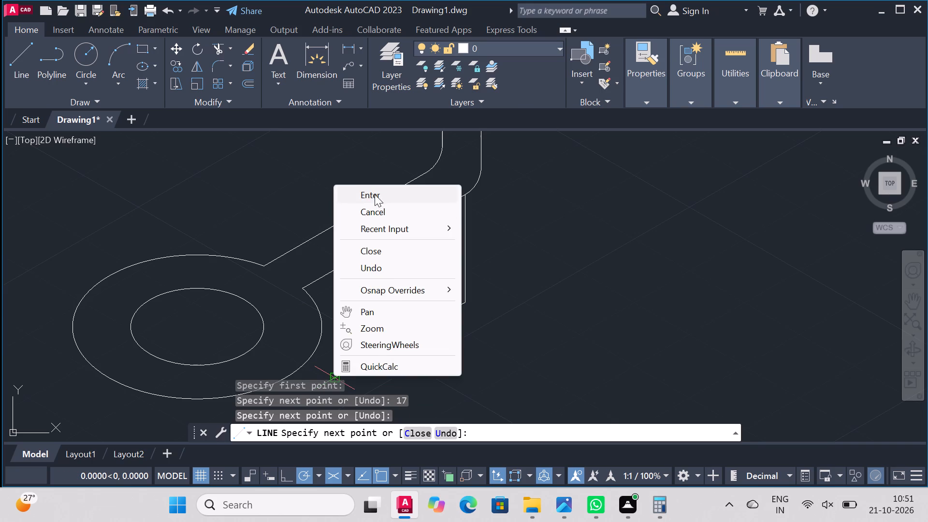
{"action": "left_click", "coordinate": [375, 194]}
Draw a 30° line from the lower end of the 17-long vertical line up past the vertical line below the cylinder.
{"action": "scroll", "coordinate": [635, 264], "scroll_direction": "down", "scroll_amount": 2}
{"action": "scroll", "coordinate": [671, 228], "scroll_direction": "up", "scroll_amount": 2}
{"action": "scroll", "coordinate": [647, 269], "scroll_direction": "down", "scroll_amount": 3}
{"action": "scroll", "coordinate": [702, 189], "scroll_direction": "up", "scroll_amount": 1}
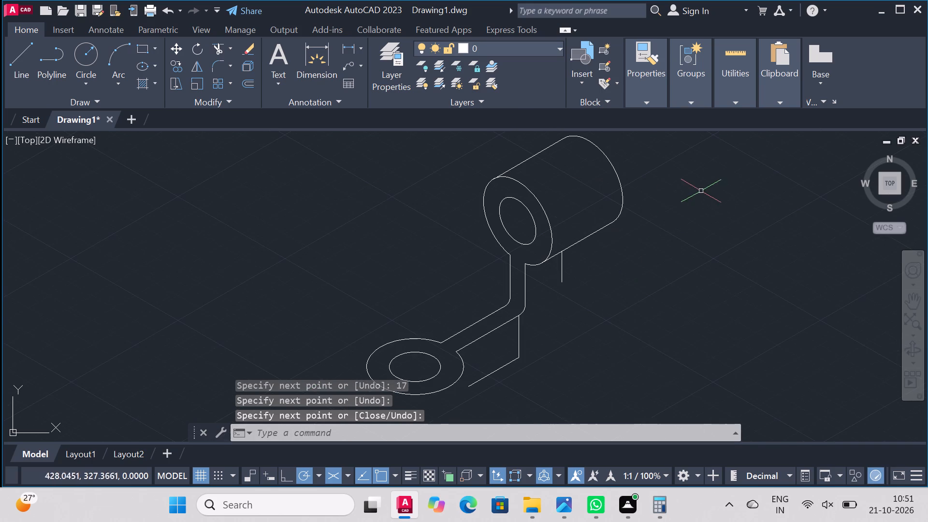
{"action": "left_click", "coordinate": [20, 56]}
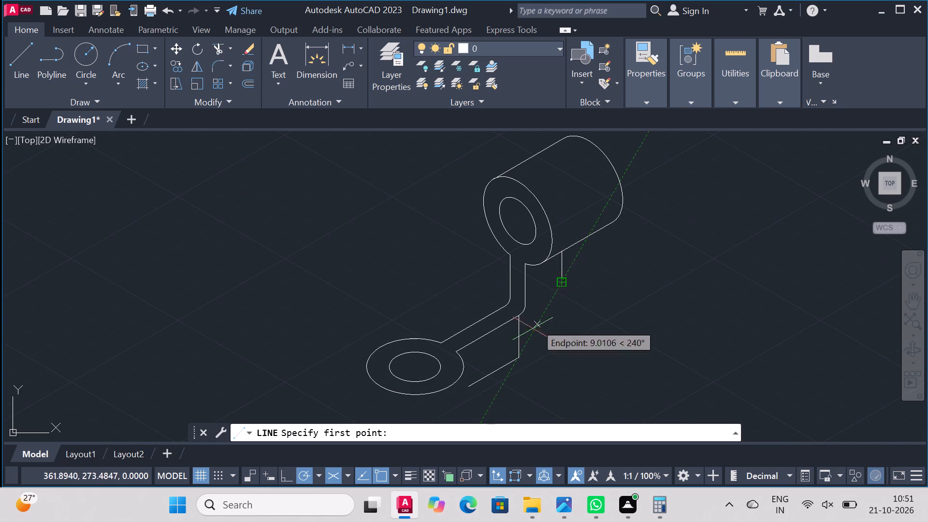
{"action": "left_click", "coordinate": [520, 359]}
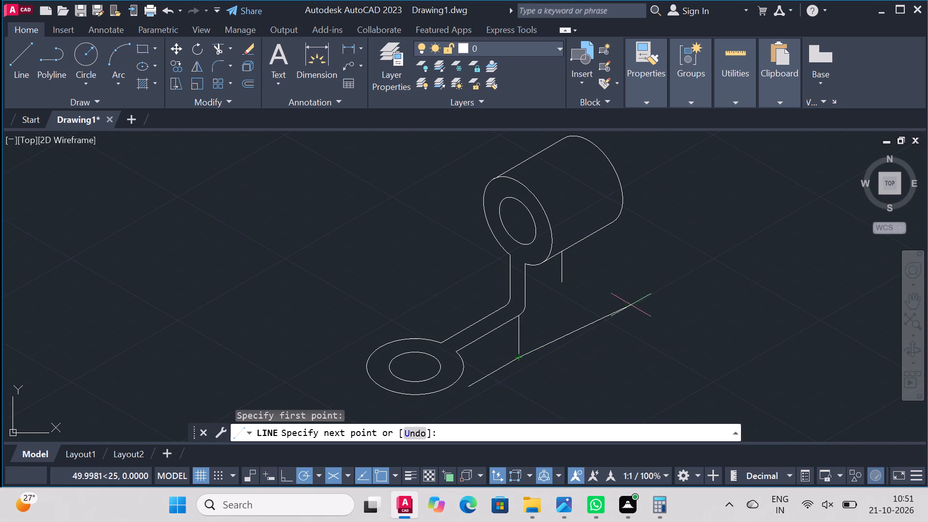
{"action": "left_click", "coordinate": [642, 279]}
{"action": "right_click", "coordinate": [642, 279]}
{"action": "left_click", "coordinate": [686, 285]}
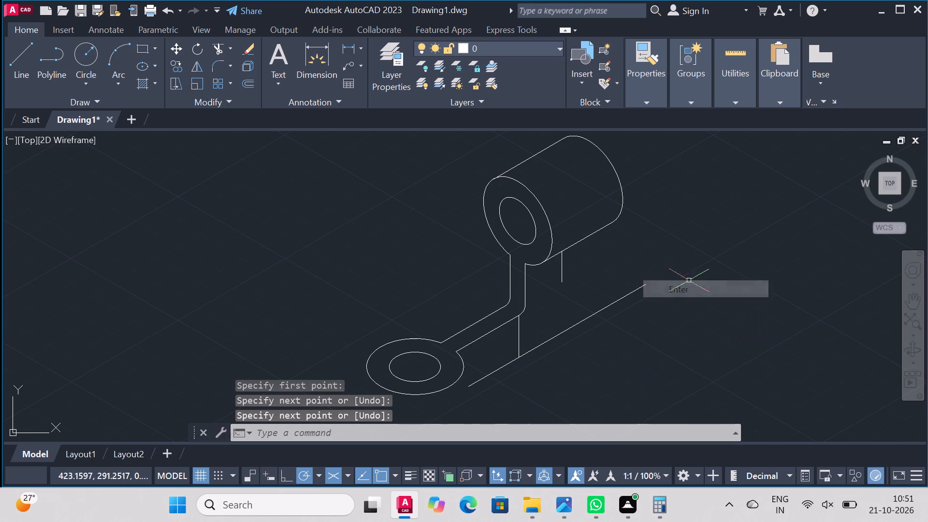
Extend the vertical line below the cylinder with a line straight down to the new 30° sloping line.
{"action": "right_click", "coordinate": [709, 242]}
{"action": "left_click", "coordinate": [762, 200]}
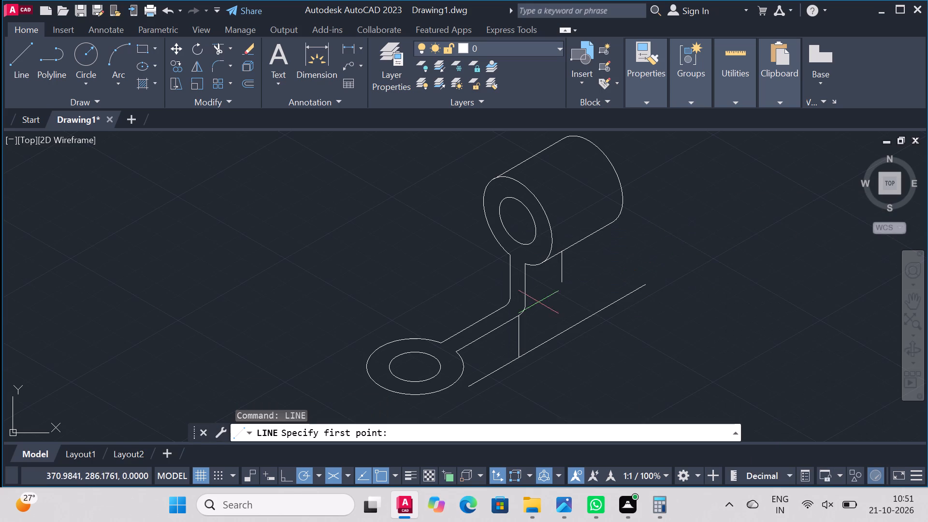
{"action": "scroll", "coordinate": [534, 305], "scroll_direction": "up", "scroll_amount": 1}
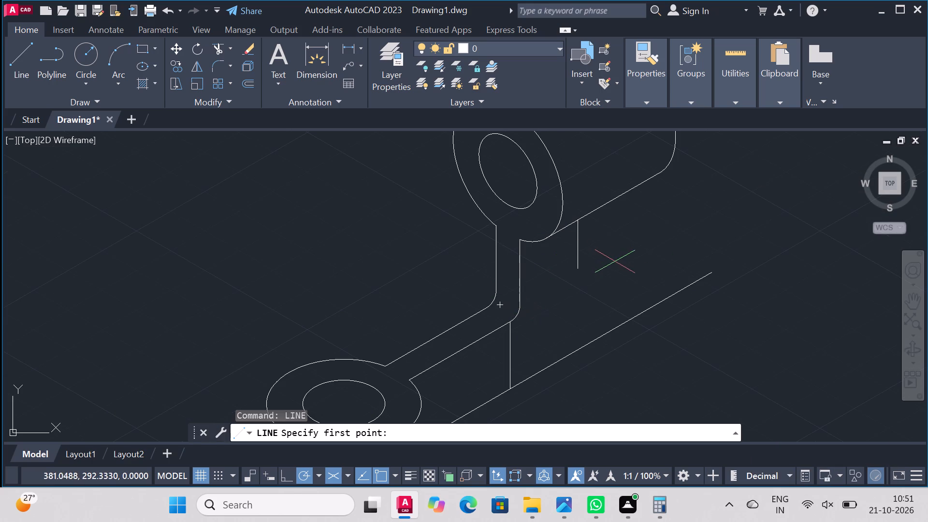
{"action": "left_click", "coordinate": [579, 270]}
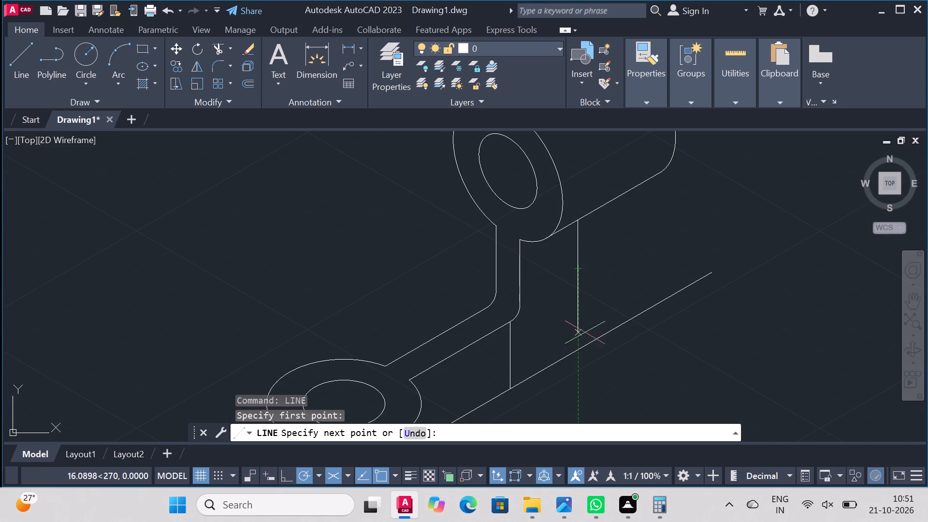
{"action": "left_click", "coordinate": [583, 349]}
{"action": "right_click", "coordinate": [583, 349]}
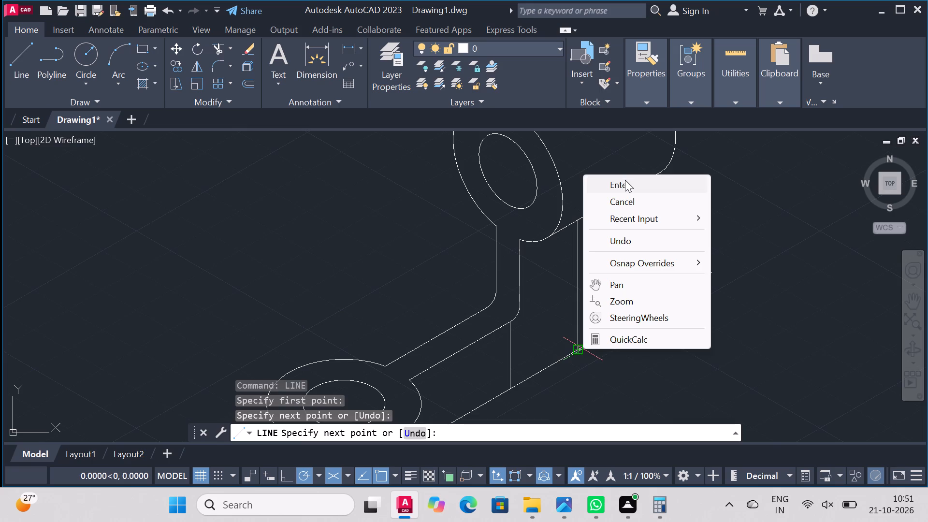
{"action": "left_click", "coordinate": [629, 188]}
Trim the sloping line's overhang beyond the rear vertical edge and remove the 17-long vertical construction line.
{"action": "left_click", "coordinate": [218, 45]}
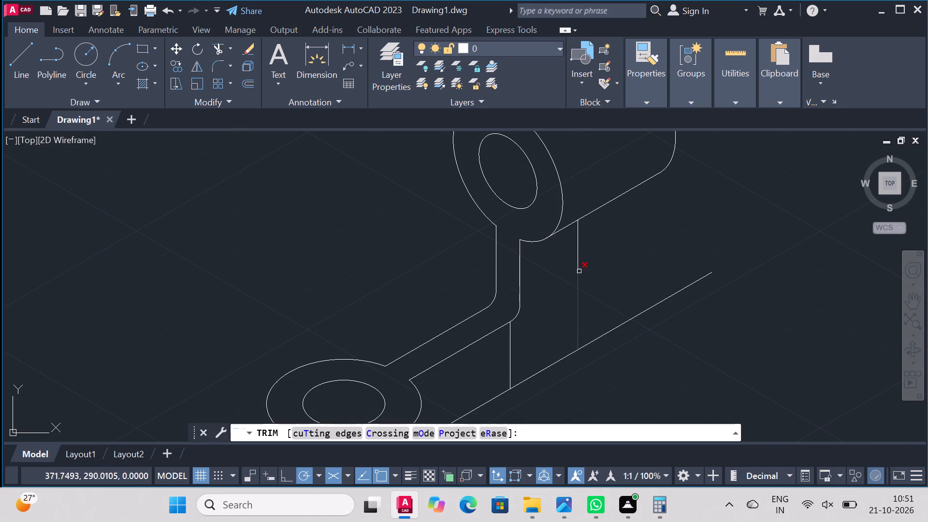
{"action": "left_click", "coordinate": [627, 321]}
{"action": "scroll", "coordinate": [519, 289], "scroll_direction": "down", "scroll_amount": 2}
{"action": "scroll", "coordinate": [535, 339], "scroll_direction": "up", "scroll_amount": 2}
{"action": "left_click", "coordinate": [481, 283]}
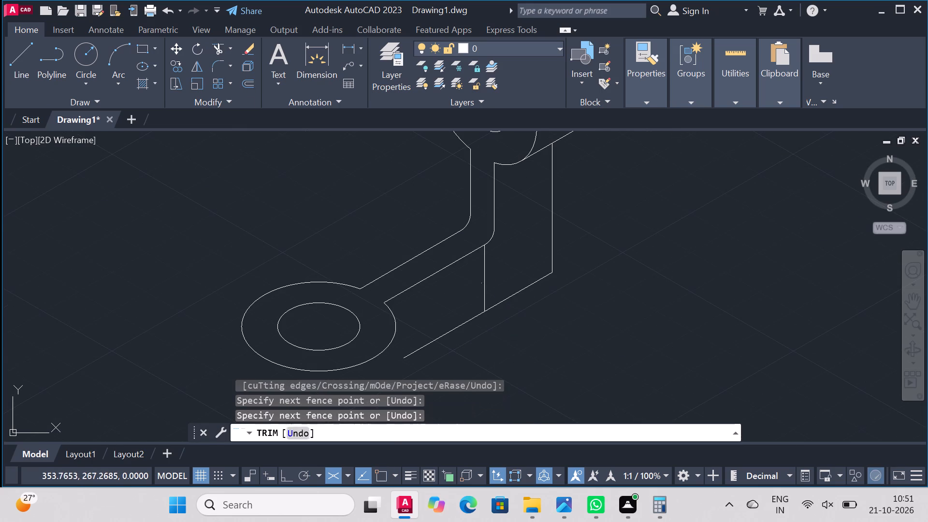
{"action": "left_click", "coordinate": [495, 282]}
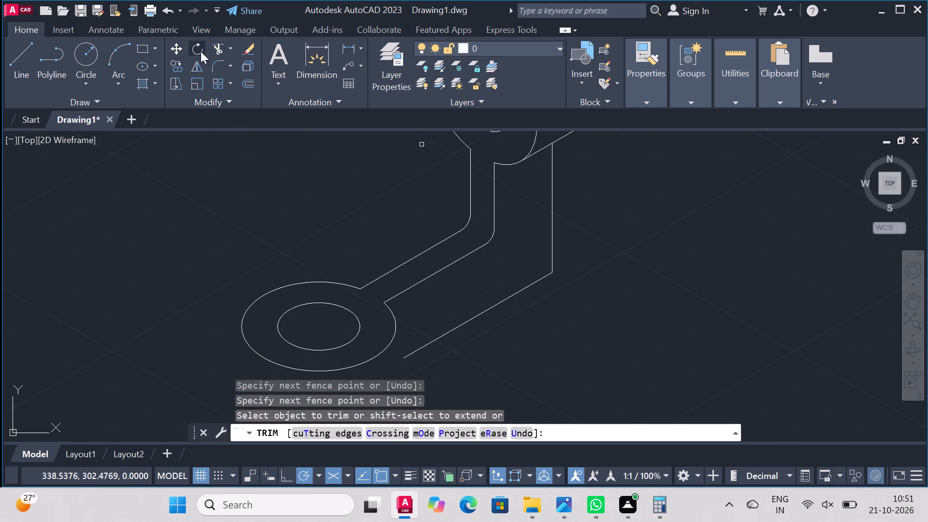
Fillet the corner between the rear vertical edge and the lower sloping edge with a radius of 3.
{"action": "left_click", "coordinate": [223, 68]}
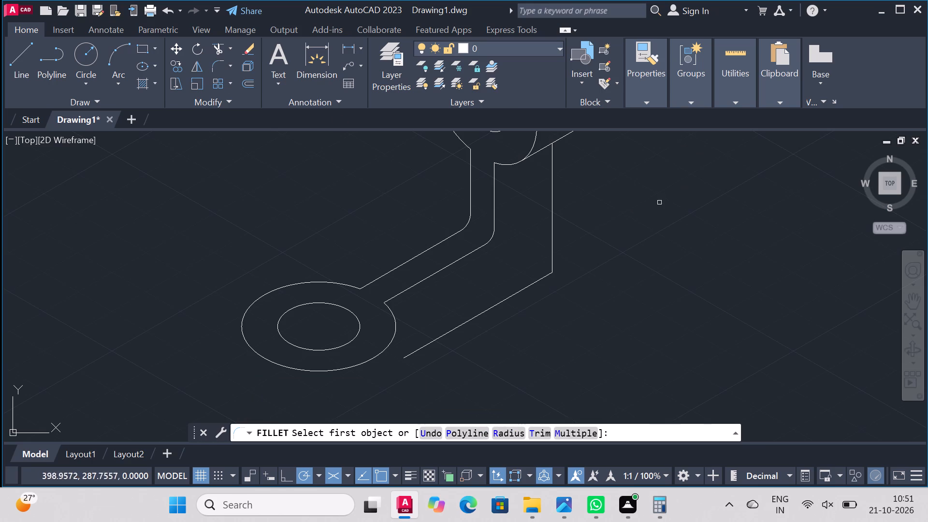
{"action": "left_click", "coordinate": [552, 238]}
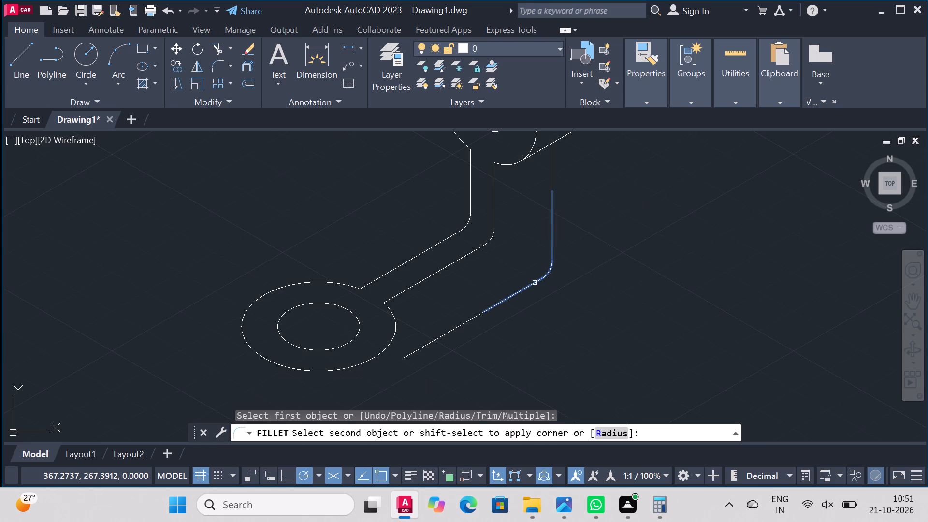
{"action": "key", "text": "r"}
{"action": "key", "text": "Return"}
{"action": "key", "text": "3"}
{"action": "key", "text": "Return"}
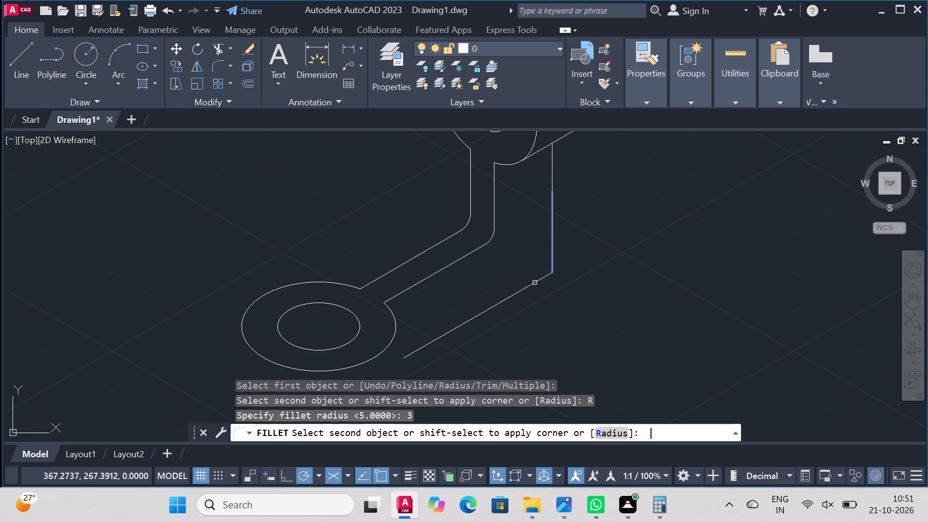
{"action": "left_click", "coordinate": [535, 283]}
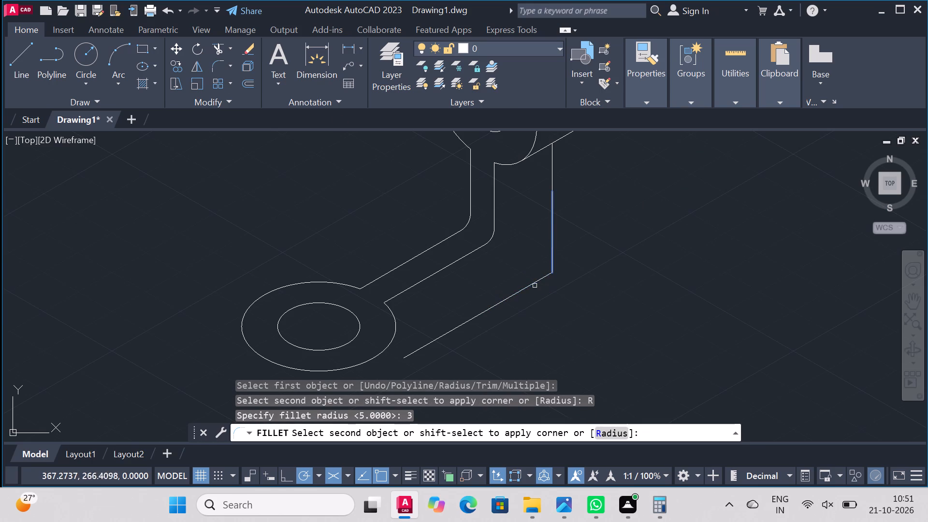
{"action": "left_click", "coordinate": [535, 285]}
Draw a horizontal line from the ring's centre to its outer circle, continuing vertically down past the level of the lower sloping edge.
{"action": "scroll", "coordinate": [556, 266], "scroll_direction": "up", "scroll_amount": 4}
{"action": "scroll", "coordinate": [518, 300], "scroll_direction": "up", "scroll_amount": 3}
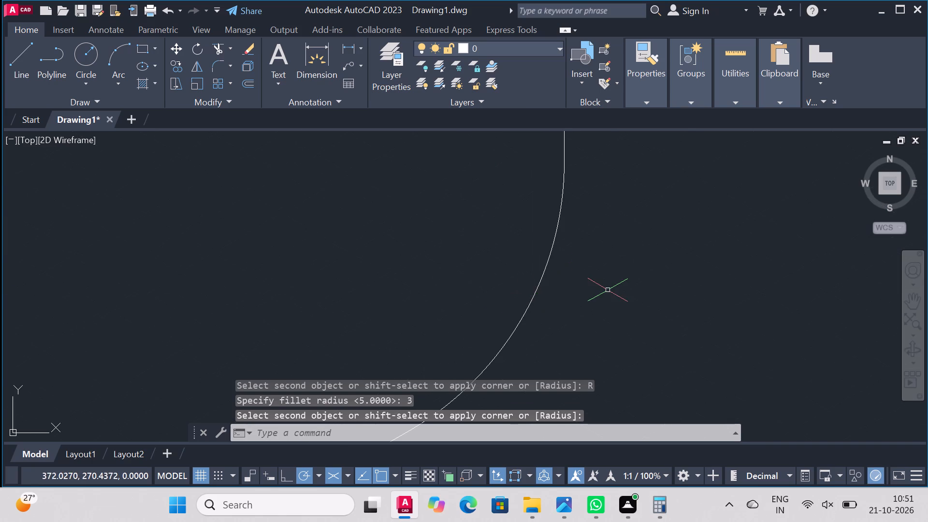
{"action": "scroll", "coordinate": [609, 290], "scroll_direction": "down", "scroll_amount": 2}
{"action": "scroll", "coordinate": [609, 290], "scroll_direction": "up", "scroll_amount": 4}
{"action": "scroll", "coordinate": [608, 289], "scroll_direction": "down", "scroll_amount": 1}
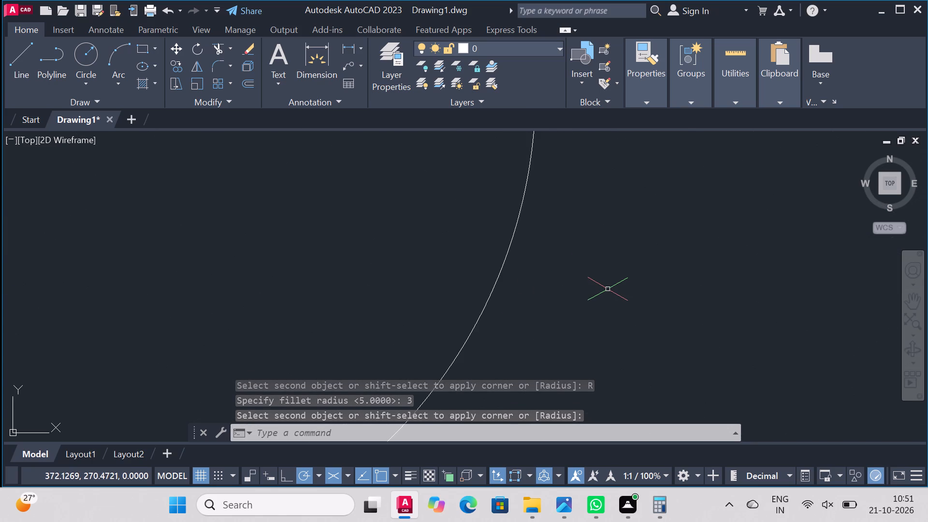
{"action": "scroll", "coordinate": [608, 289], "scroll_direction": "down", "scroll_amount": 9}
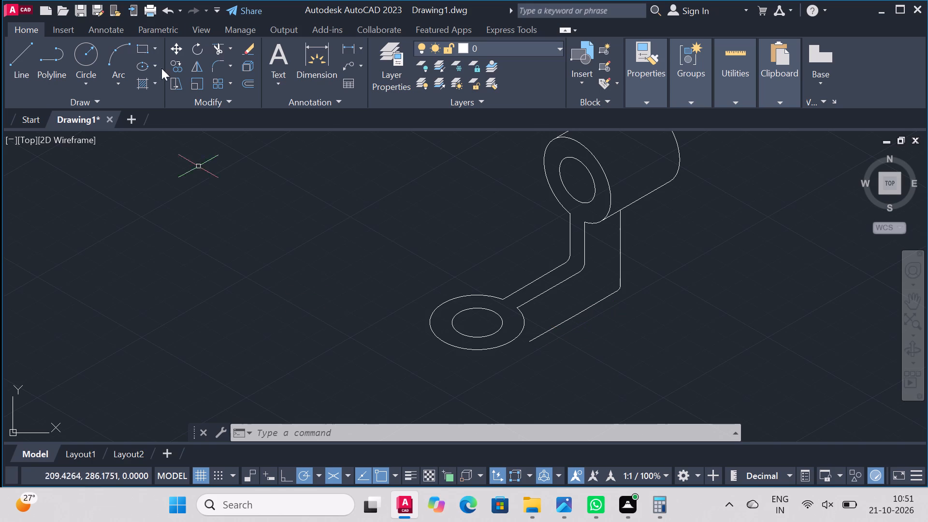
{"action": "left_click", "coordinate": [15, 52]}
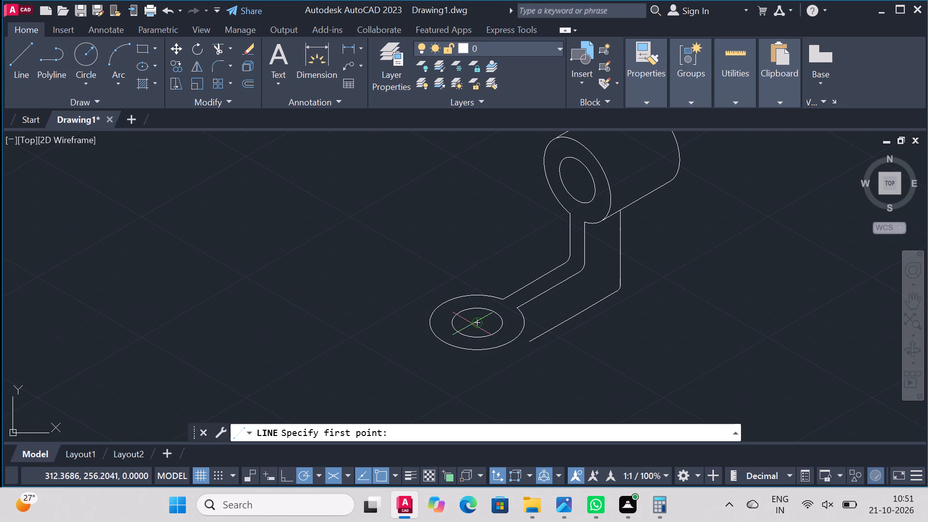
{"action": "left_click", "coordinate": [474, 324]}
{"action": "left_click", "coordinate": [520, 317]}
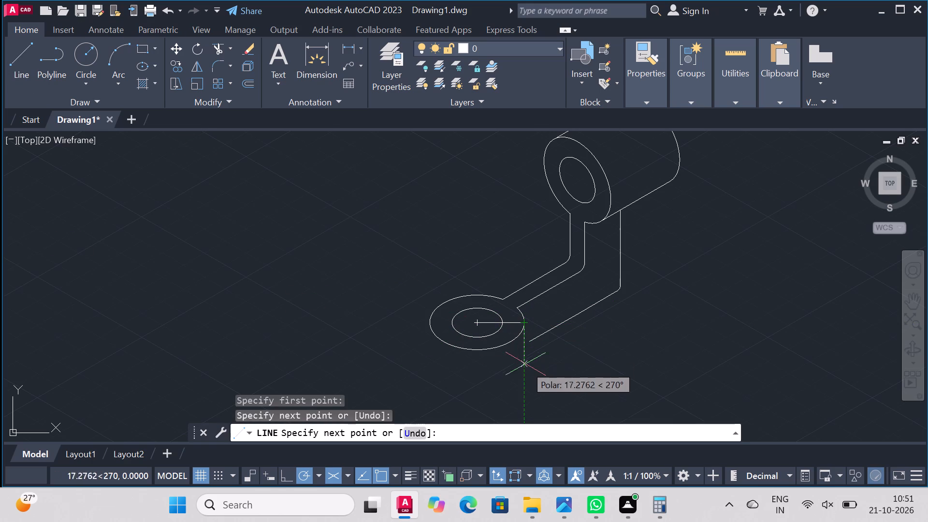
{"action": "left_click", "coordinate": [523, 391]}
{"action": "right_click", "coordinate": [541, 322]}
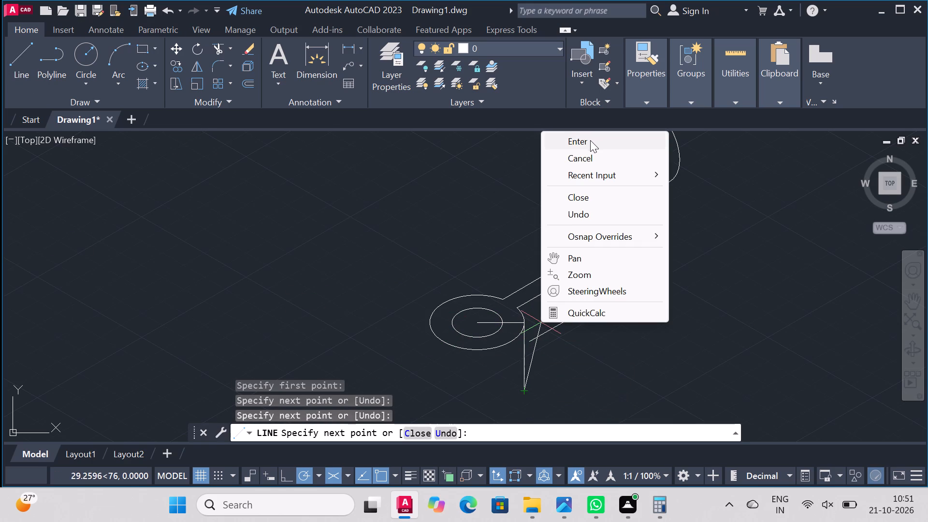
{"action": "left_click", "coordinate": [590, 142]}
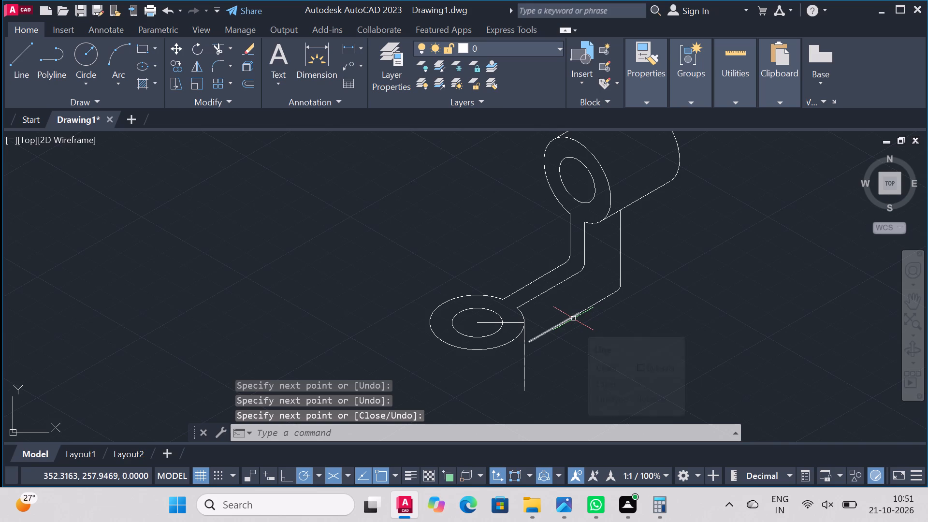
Continue the lower sloping edge at 210° with a short line ending on the vertical line below the ring's outer circle.
{"action": "scroll", "coordinate": [573, 319], "scroll_direction": "up", "scroll_amount": 2}
{"action": "scroll", "coordinate": [572, 318], "scroll_direction": "down", "scroll_amount": 3}
{"action": "scroll", "coordinate": [573, 356], "scroll_direction": "up", "scroll_amount": 2}
{"action": "left_click", "coordinate": [21, 51]}
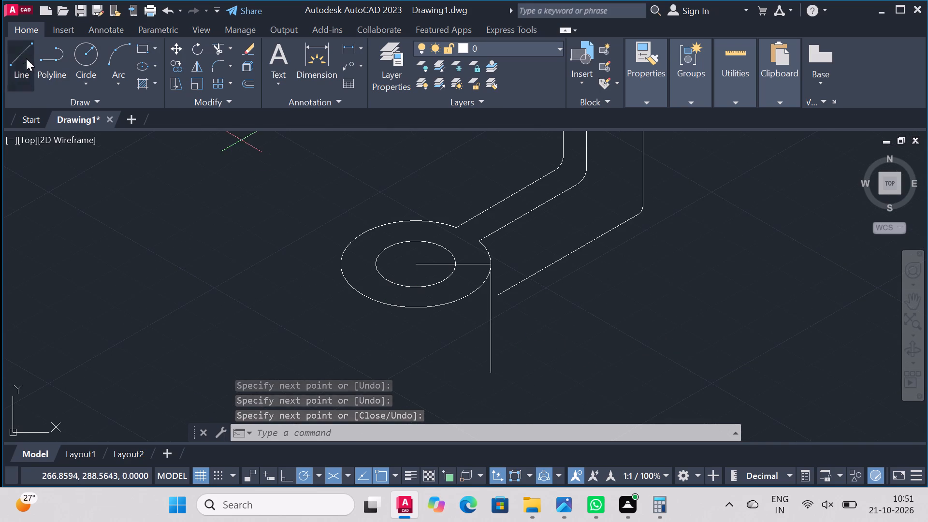
{"action": "left_click", "coordinate": [498, 298]}
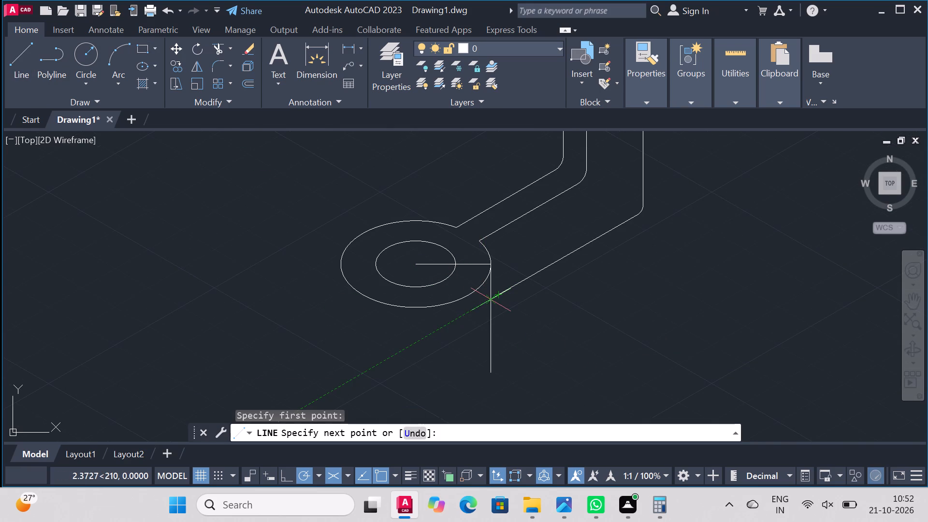
{"action": "left_click", "coordinate": [489, 301]}
{"action": "right_click", "coordinate": [489, 301]}
{"action": "left_click", "coordinate": [551, 303]}
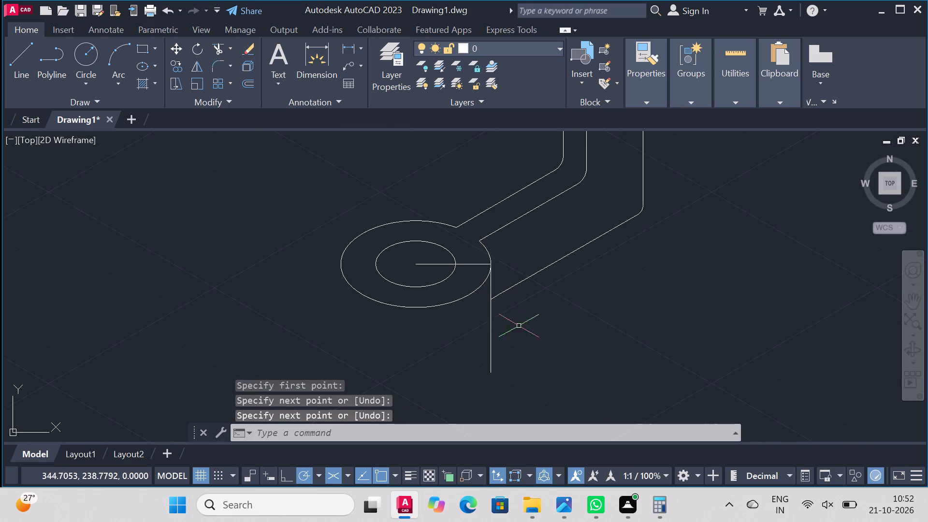
Trim away the horizontal line inside the ring and the vertical line's overhang below the lower sloping edge.
{"action": "left_click", "coordinate": [218, 46]}
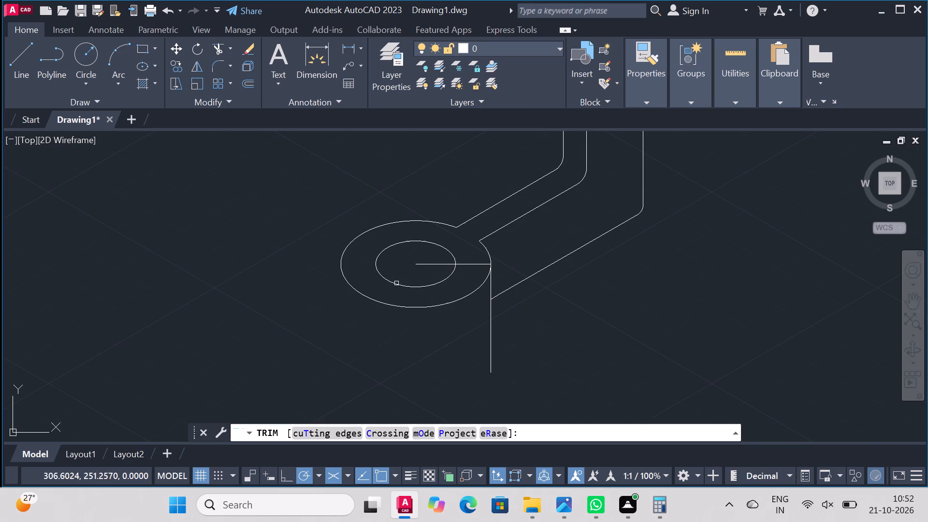
{"action": "left_click", "coordinate": [474, 265]}
{"action": "left_click", "coordinate": [438, 263]}
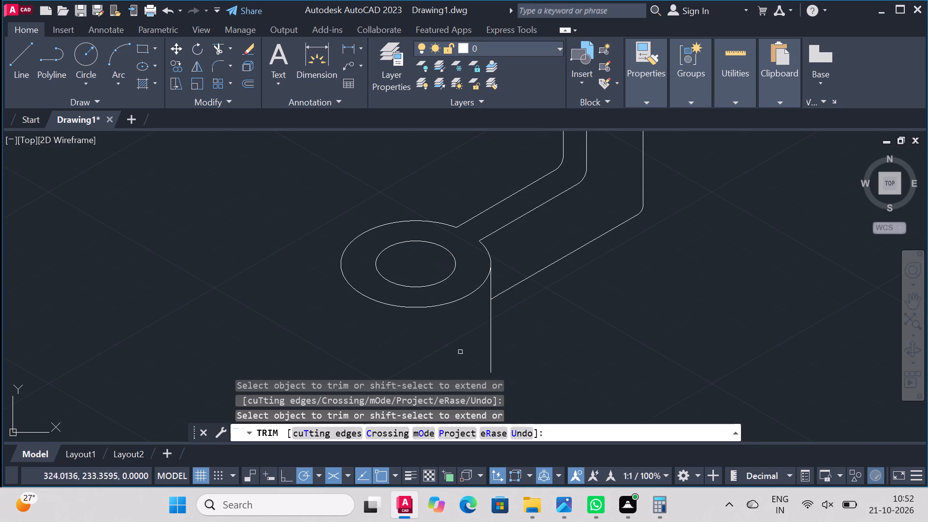
{"action": "left_click", "coordinate": [492, 346]}
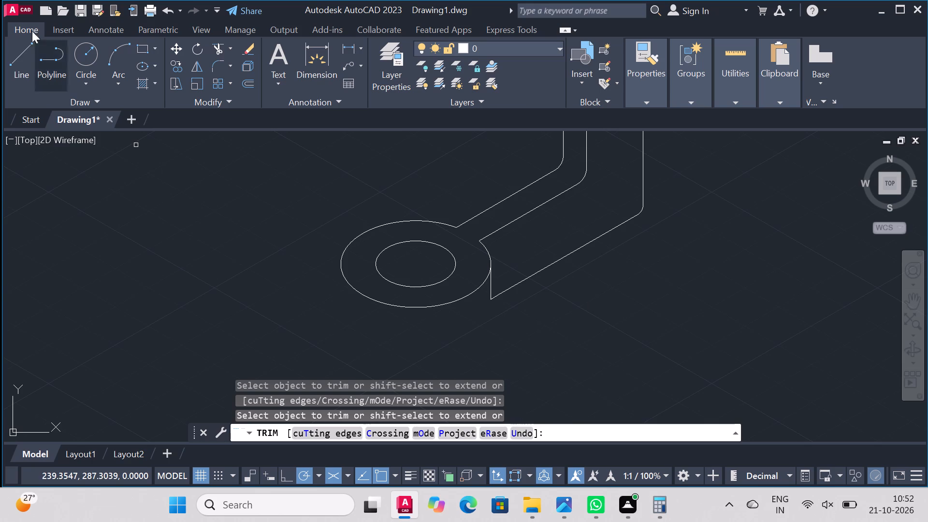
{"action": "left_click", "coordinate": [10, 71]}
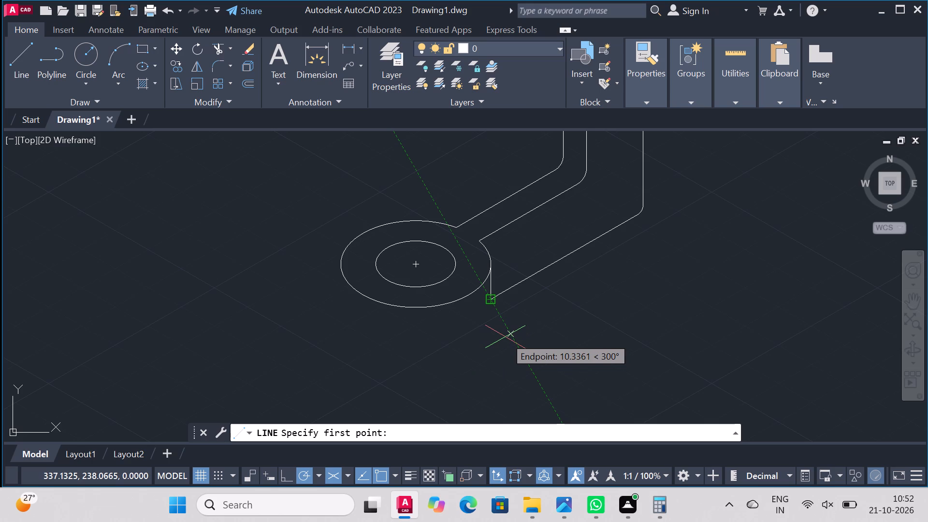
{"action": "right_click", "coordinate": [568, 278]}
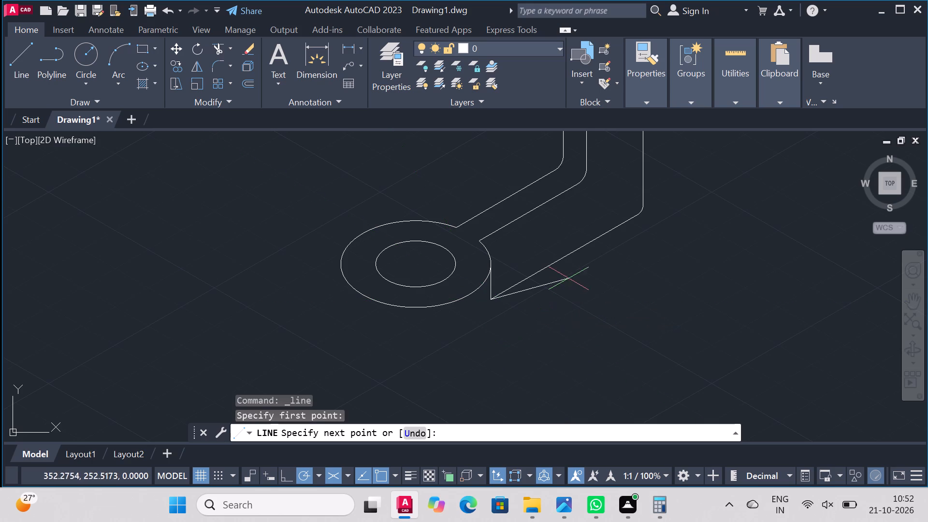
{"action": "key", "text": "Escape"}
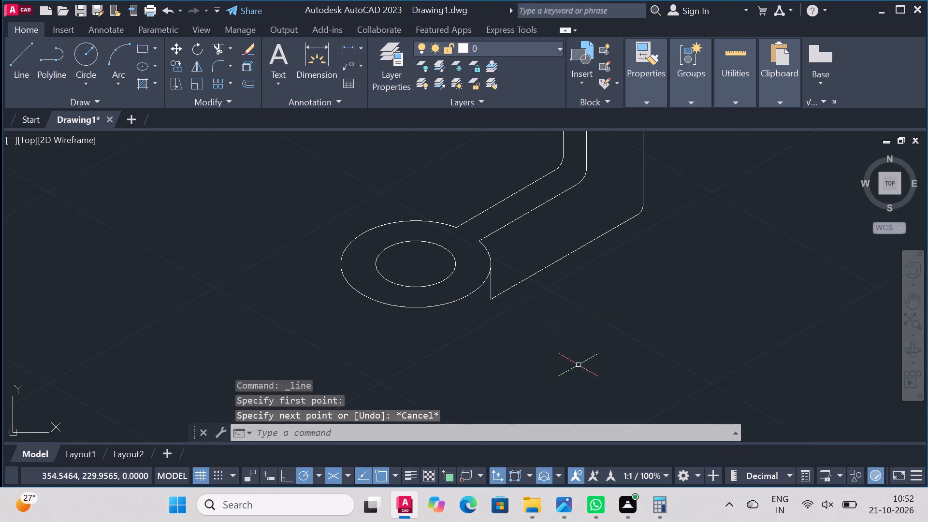
Start the Line command for a further edge of the part.
{"action": "scroll", "coordinate": [628, 217], "scroll_direction": "down", "scroll_amount": 3}
{"action": "scroll", "coordinate": [639, 199], "scroll_direction": "up", "scroll_amount": 2}
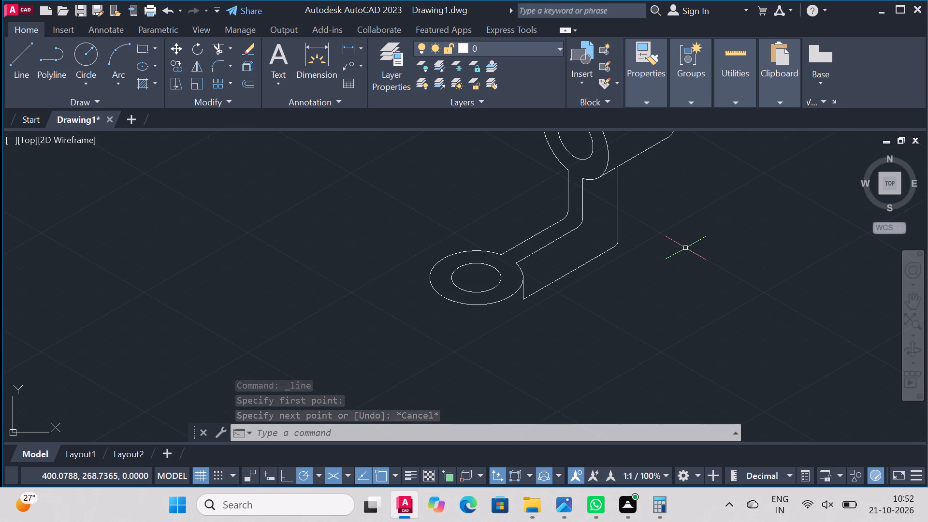
{"action": "left_click", "coordinate": [31, 54]}
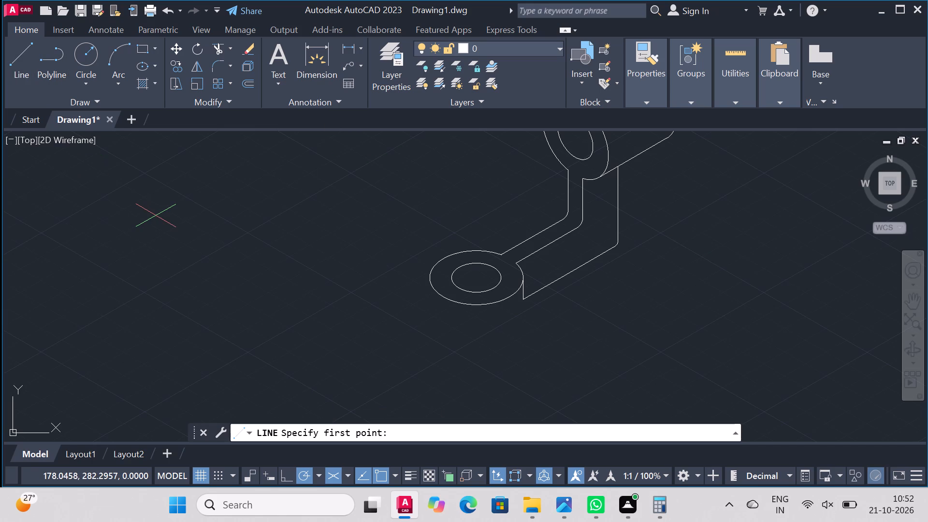
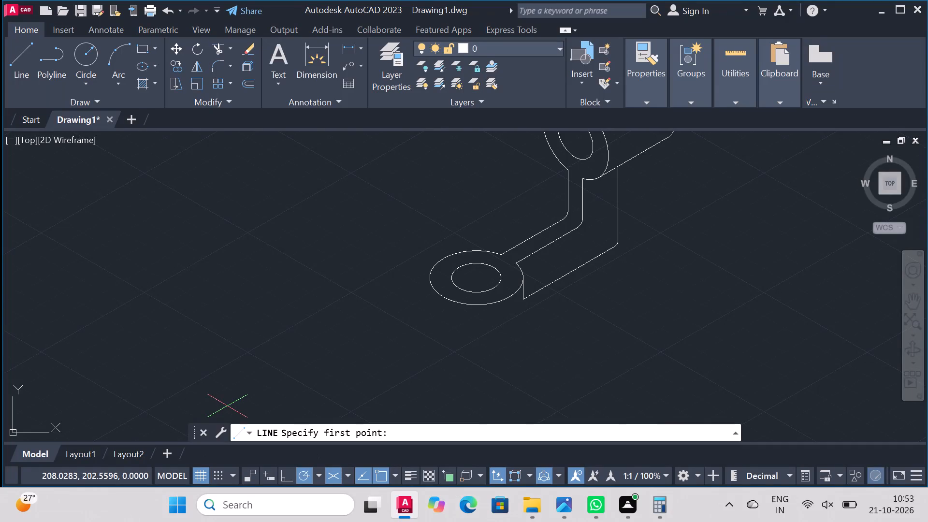
Switch to Calculator, subtract 3.5 from 29, and return to the drawing.
{"action": "left_click", "coordinate": [657, 501]}
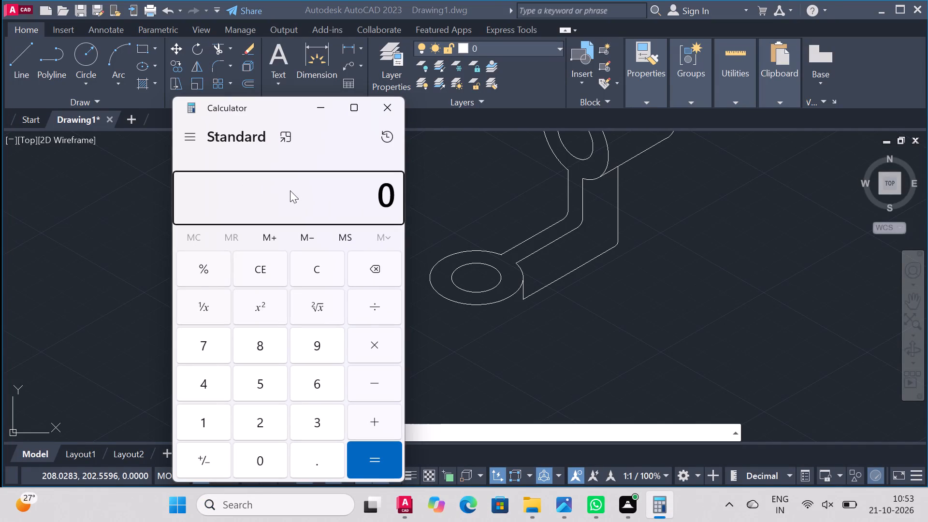
{"action": "key", "text": "Escape"}
{"action": "left_click", "coordinate": [392, 115]}
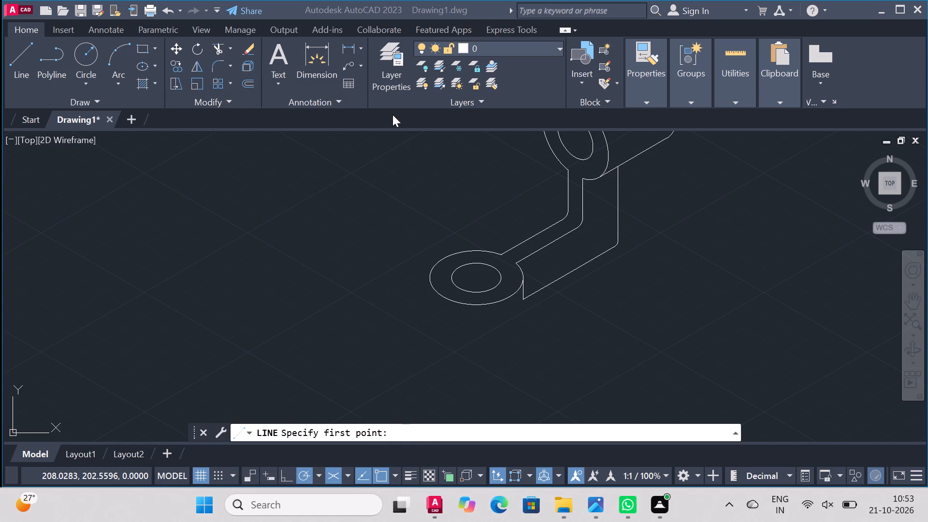
{"action": "left_click", "coordinate": [340, 506]}
{"action": "type", "text": "CA;"}
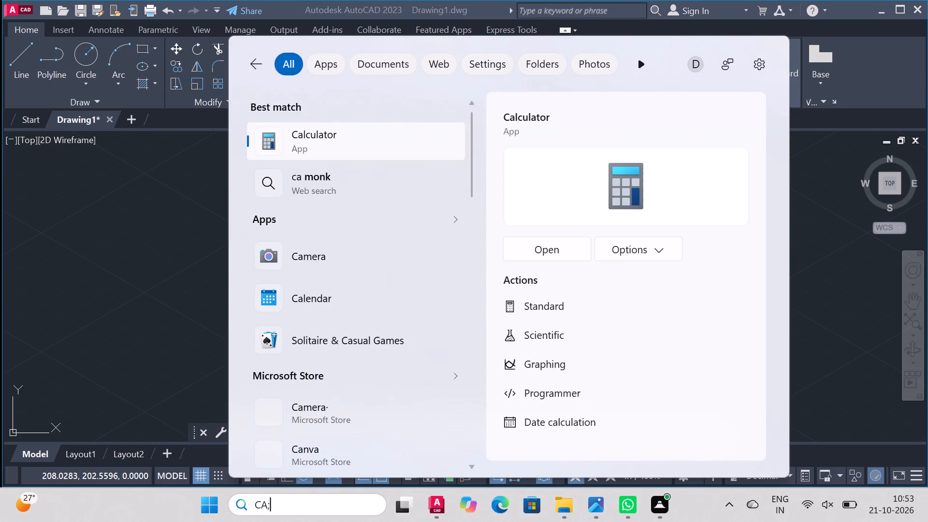
{"action": "key", "text": "Return"}
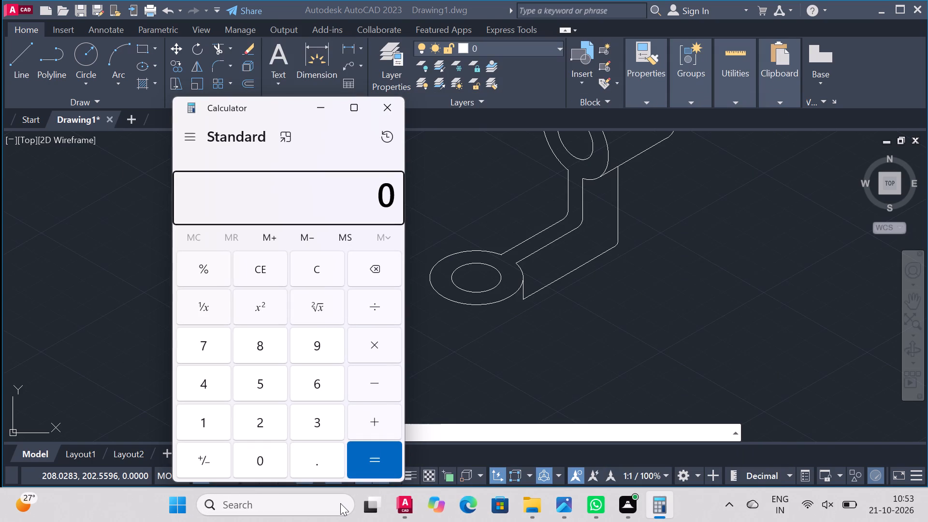
{"action": "type", "text": "29"}
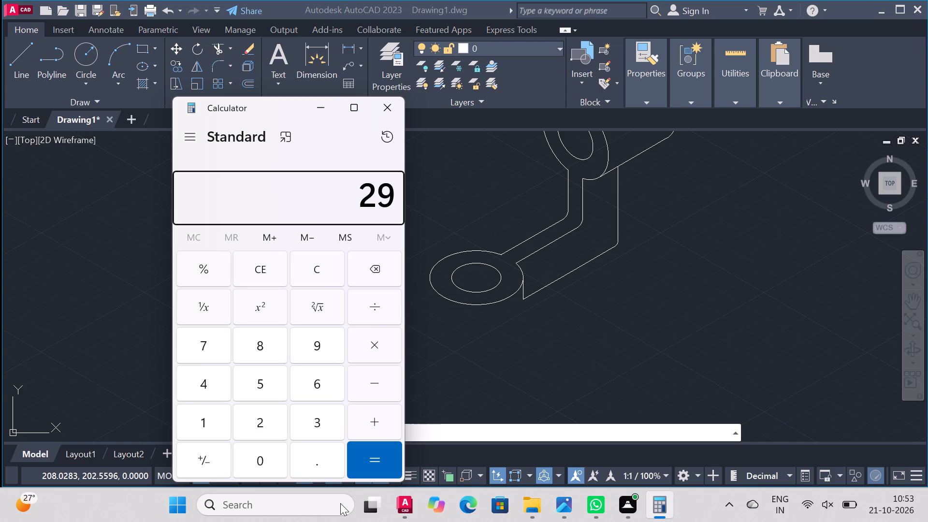
{"action": "key", "text": "minus"}
{"action": "type", "text": "3.5"}
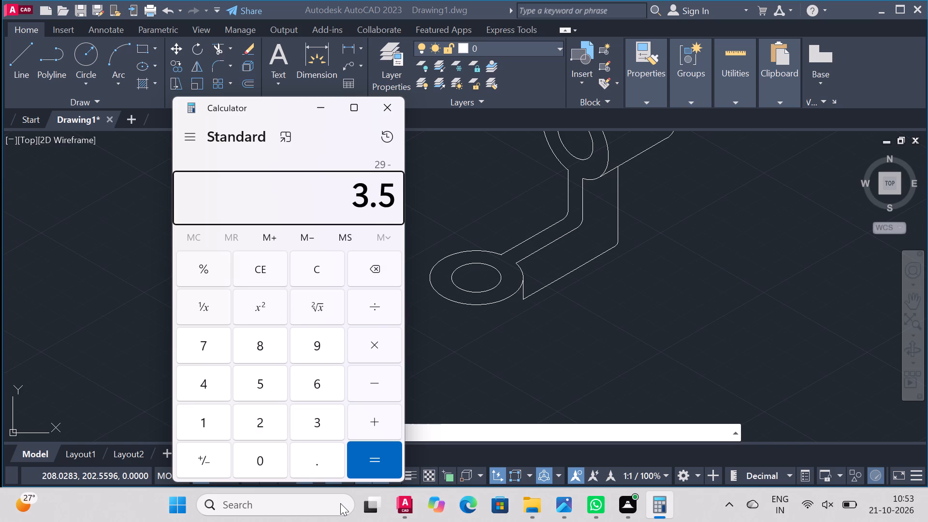
{"action": "key", "text": "Return"}
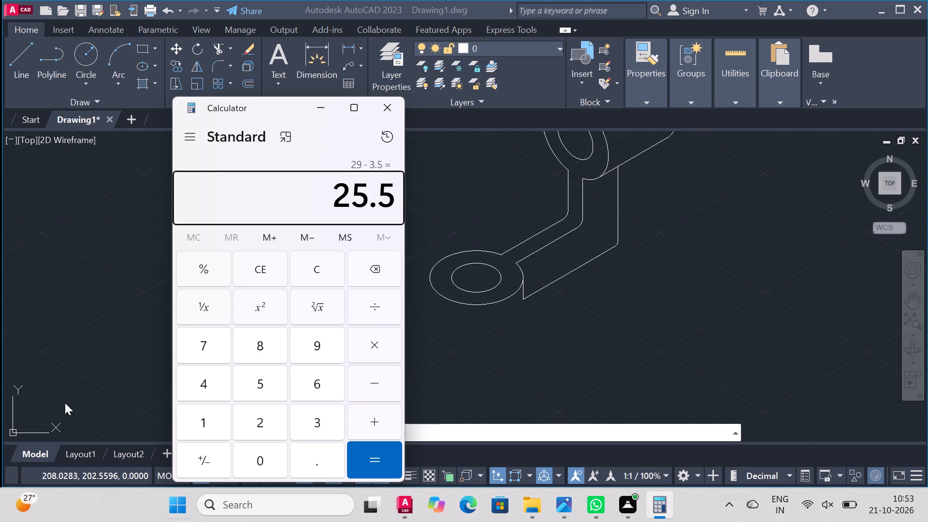
{"action": "left_click", "coordinate": [329, 118]}
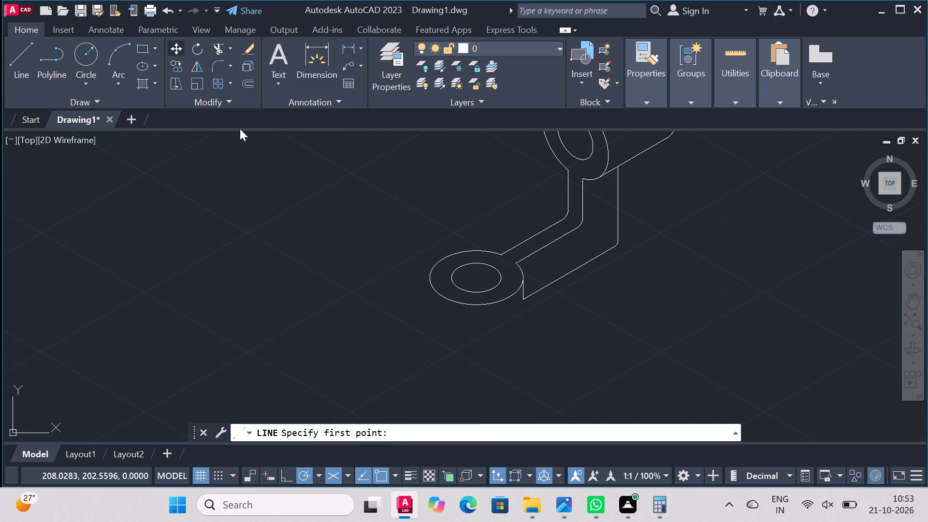
Draw a 25.5-long line at 330° from the lower end of the fillet arc at the web's outer bend.
{"action": "left_click", "coordinate": [12, 60]}
{"action": "scroll", "coordinate": [611, 269], "scroll_direction": "up", "scroll_amount": 2}
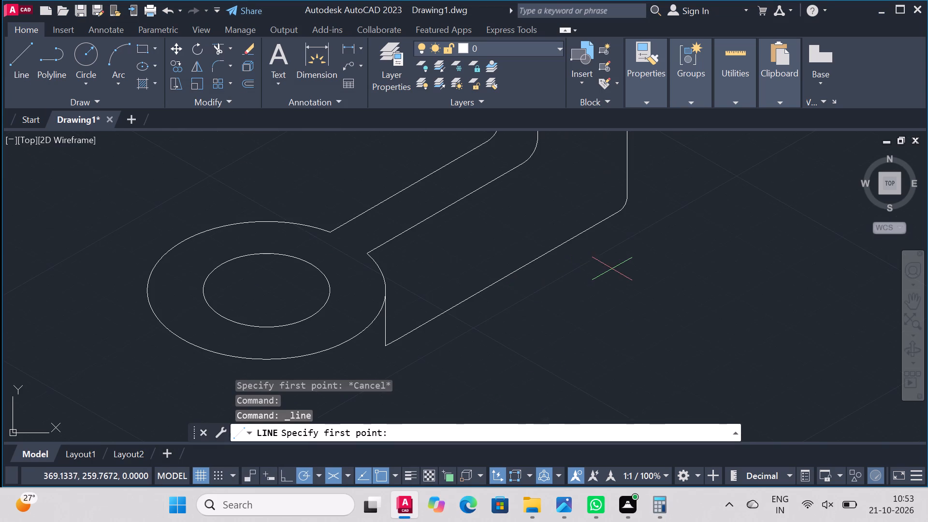
{"action": "left_click", "coordinate": [615, 213]}
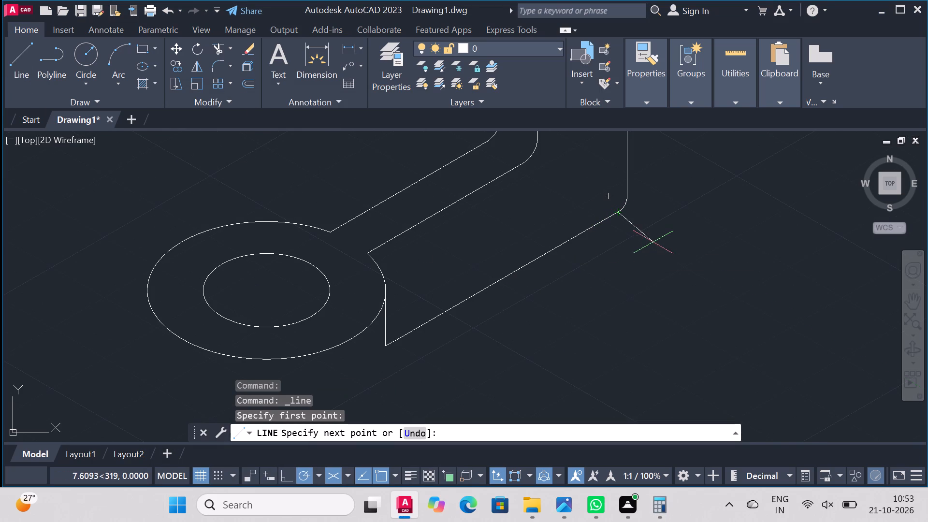
{"action": "type", "text": "25.5"}
{"action": "key", "text": "Return"}
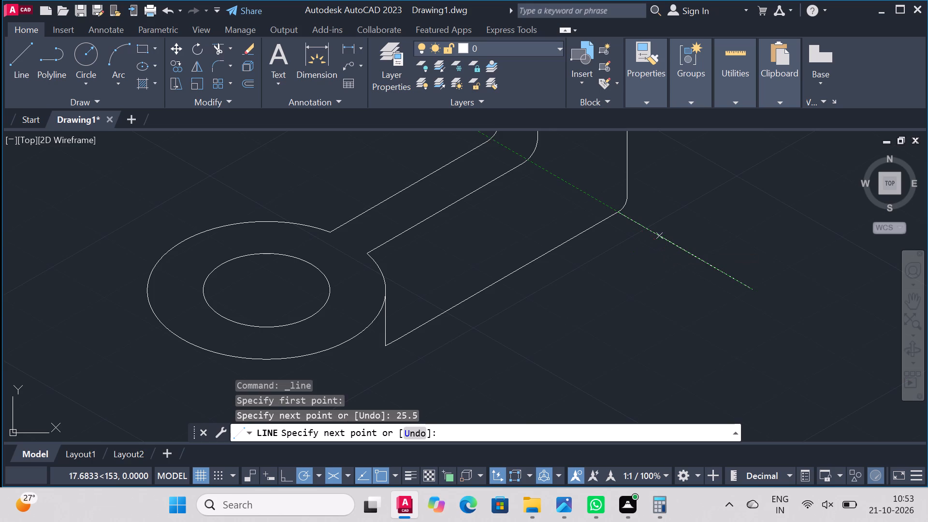
{"action": "right_click", "coordinate": [760, 166]}
{"action": "left_click", "coordinate": [800, 179]}
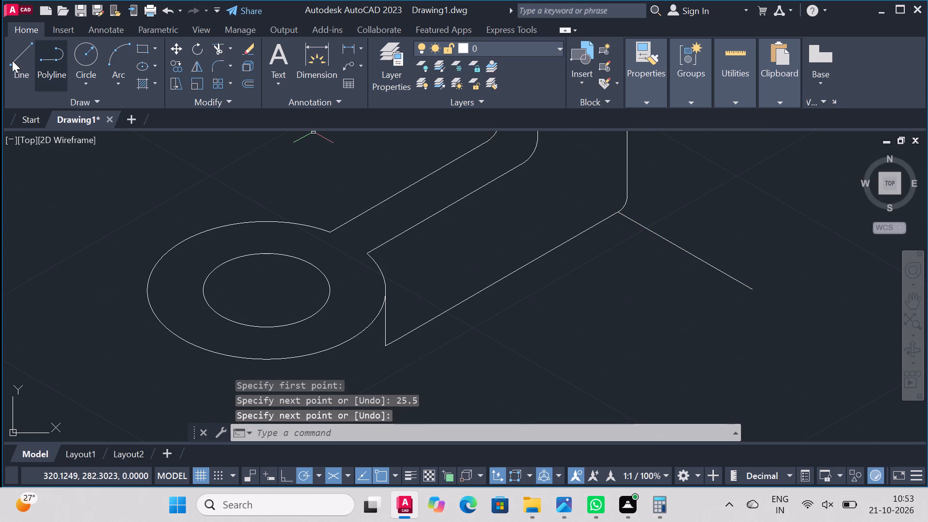
Draw a parallel 25.5-long line at 330° from the upper end of the same fillet arc.
{"action": "left_click", "coordinate": [12, 60]}
{"action": "left_click", "coordinate": [623, 195]}
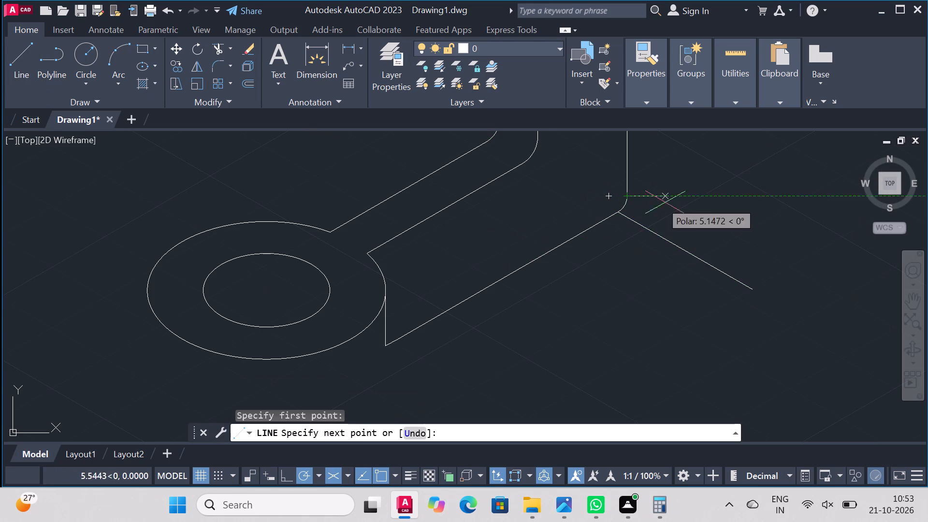
{"action": "type", "text": "25"}
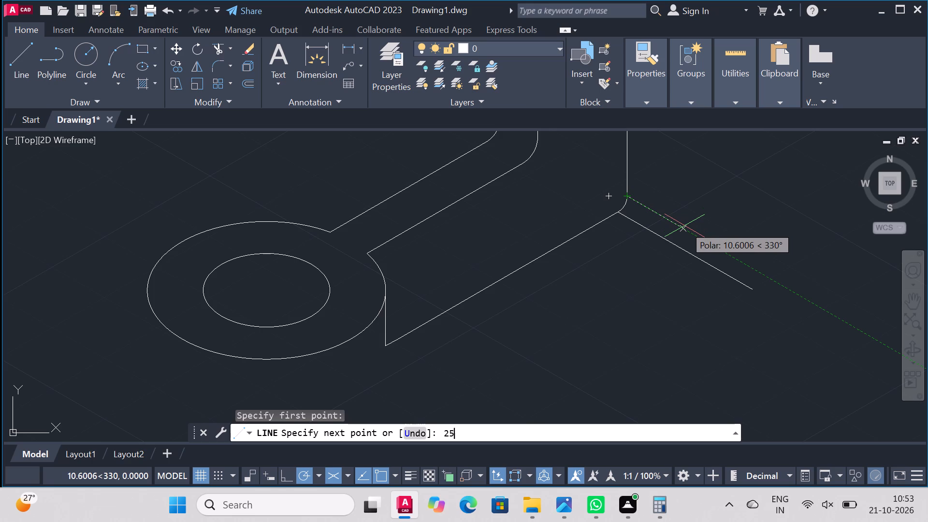
{"action": "key", "text": "period"}
{"action": "key", "text": "5"}
{"action": "key", "text": "Return"}
{"action": "scroll", "coordinate": [684, 226], "scroll_direction": "up", "scroll_amount": 1}
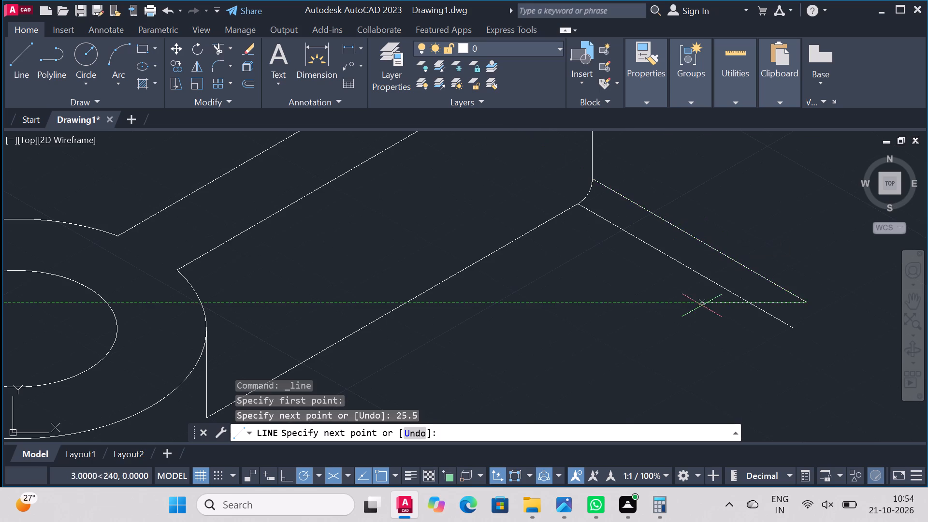
{"action": "scroll", "coordinate": [888, 284], "scroll_direction": "up", "scroll_amount": 1}
{"action": "right_click", "coordinate": [790, 237]}
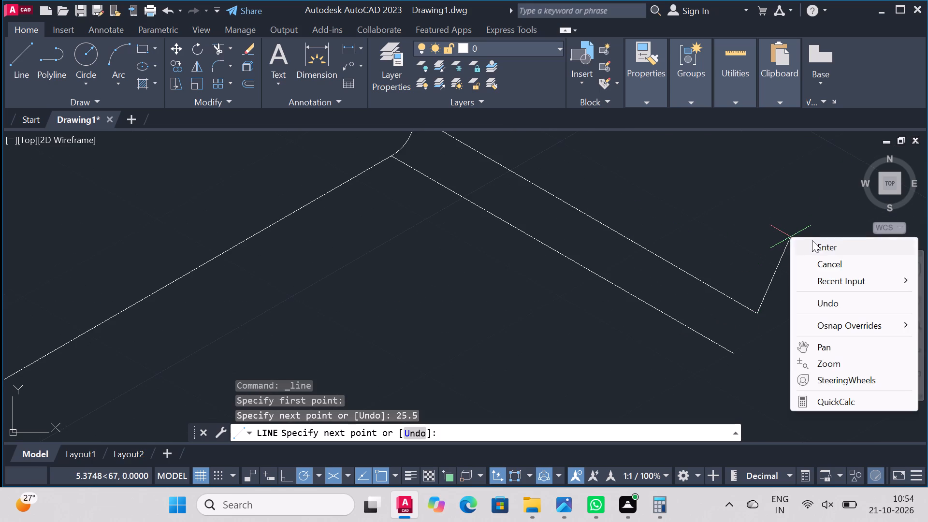
{"action": "left_click", "coordinate": [816, 243]}
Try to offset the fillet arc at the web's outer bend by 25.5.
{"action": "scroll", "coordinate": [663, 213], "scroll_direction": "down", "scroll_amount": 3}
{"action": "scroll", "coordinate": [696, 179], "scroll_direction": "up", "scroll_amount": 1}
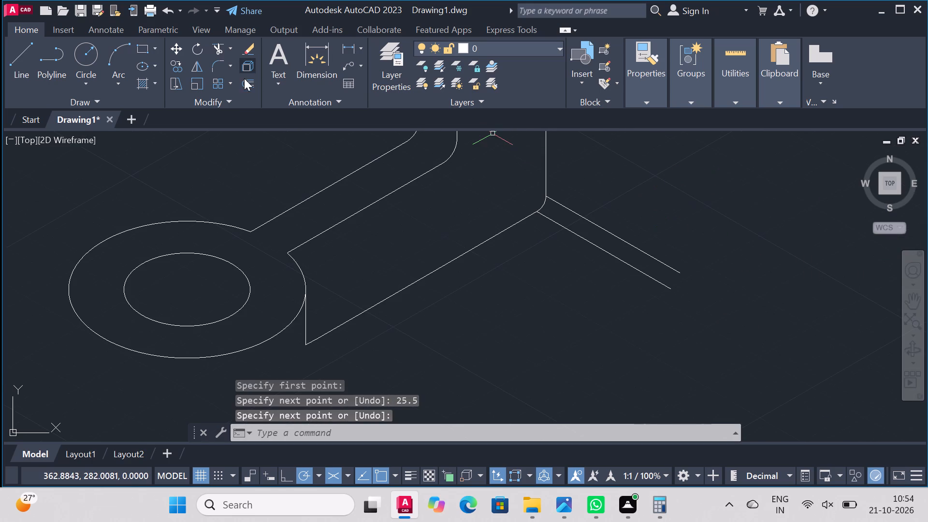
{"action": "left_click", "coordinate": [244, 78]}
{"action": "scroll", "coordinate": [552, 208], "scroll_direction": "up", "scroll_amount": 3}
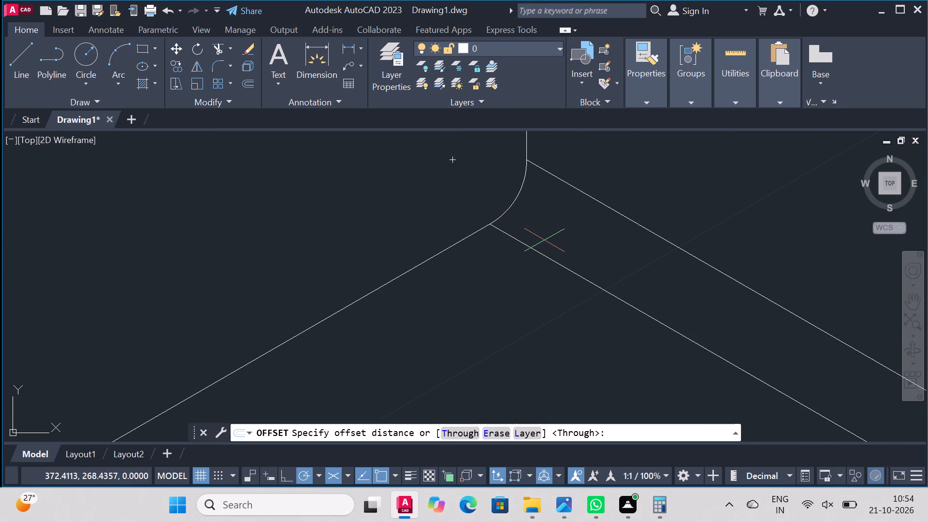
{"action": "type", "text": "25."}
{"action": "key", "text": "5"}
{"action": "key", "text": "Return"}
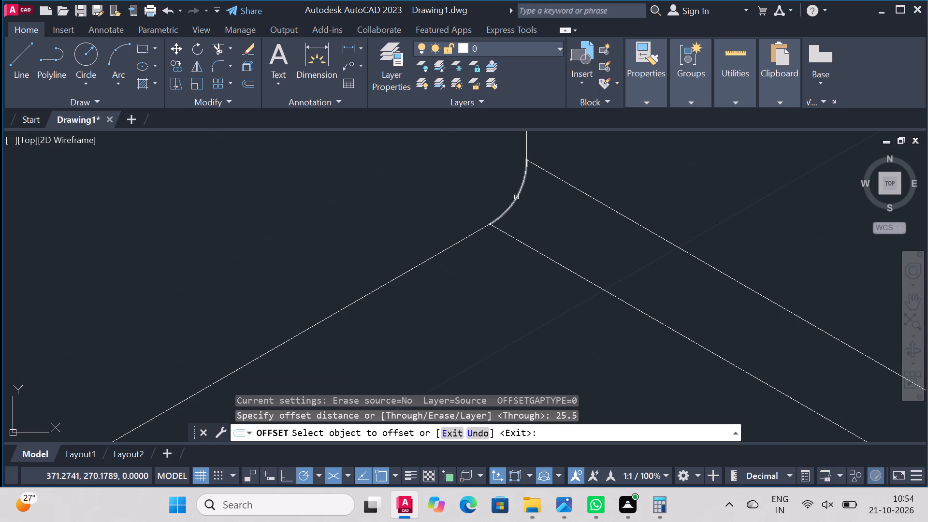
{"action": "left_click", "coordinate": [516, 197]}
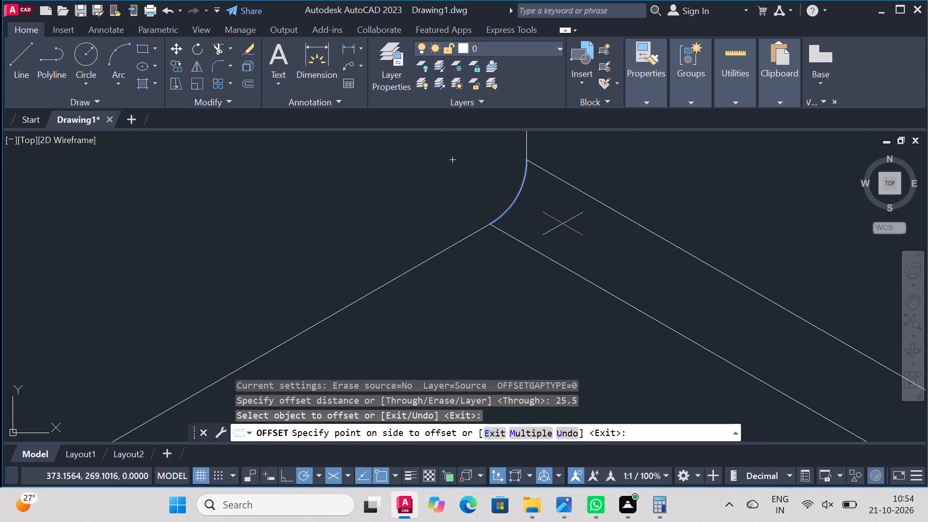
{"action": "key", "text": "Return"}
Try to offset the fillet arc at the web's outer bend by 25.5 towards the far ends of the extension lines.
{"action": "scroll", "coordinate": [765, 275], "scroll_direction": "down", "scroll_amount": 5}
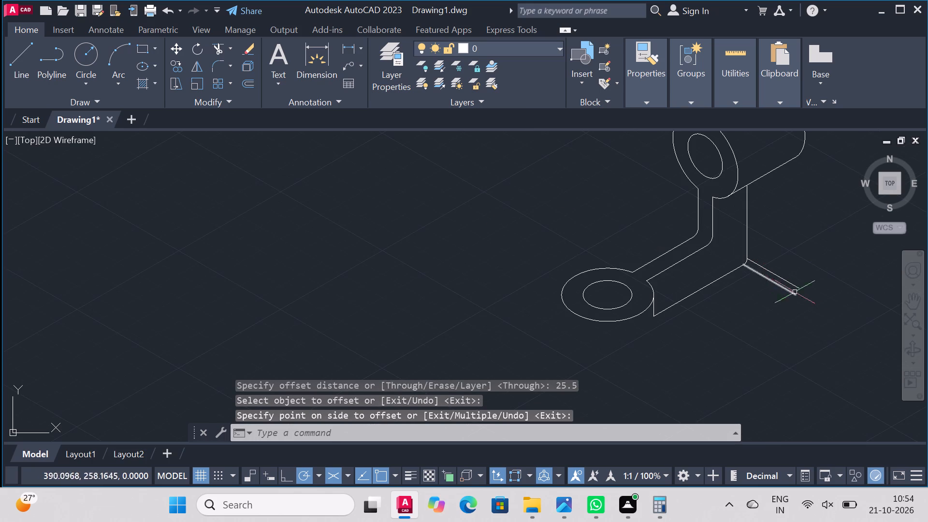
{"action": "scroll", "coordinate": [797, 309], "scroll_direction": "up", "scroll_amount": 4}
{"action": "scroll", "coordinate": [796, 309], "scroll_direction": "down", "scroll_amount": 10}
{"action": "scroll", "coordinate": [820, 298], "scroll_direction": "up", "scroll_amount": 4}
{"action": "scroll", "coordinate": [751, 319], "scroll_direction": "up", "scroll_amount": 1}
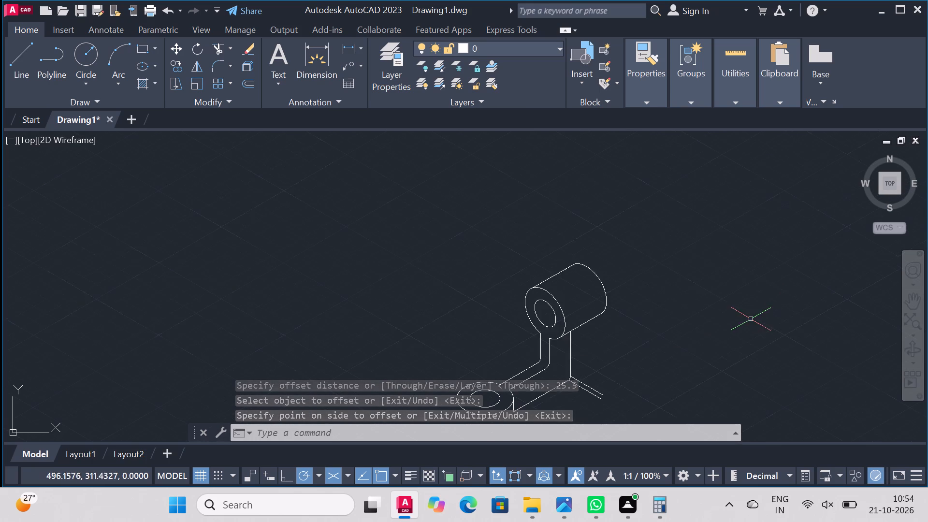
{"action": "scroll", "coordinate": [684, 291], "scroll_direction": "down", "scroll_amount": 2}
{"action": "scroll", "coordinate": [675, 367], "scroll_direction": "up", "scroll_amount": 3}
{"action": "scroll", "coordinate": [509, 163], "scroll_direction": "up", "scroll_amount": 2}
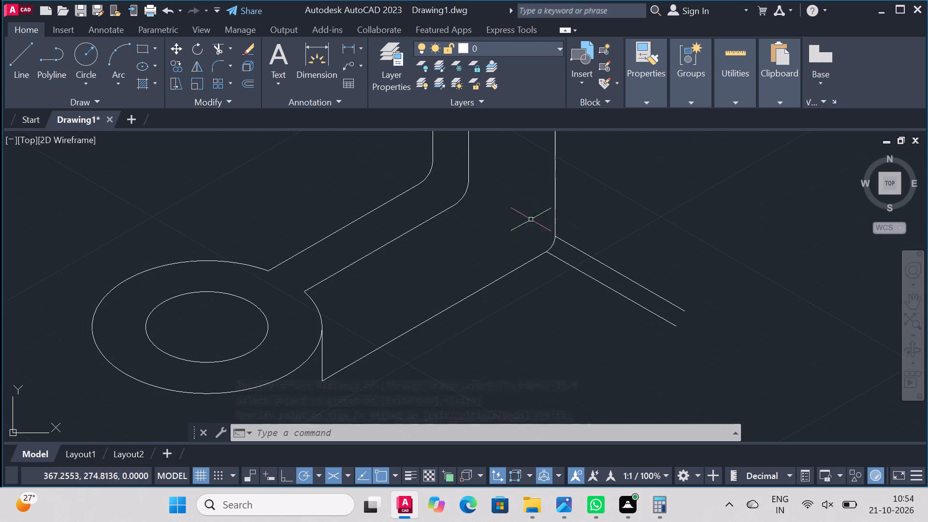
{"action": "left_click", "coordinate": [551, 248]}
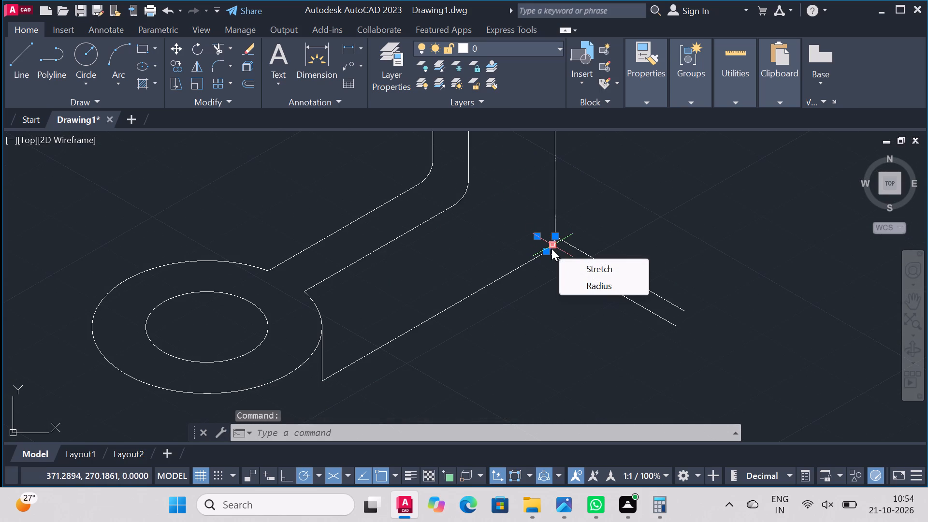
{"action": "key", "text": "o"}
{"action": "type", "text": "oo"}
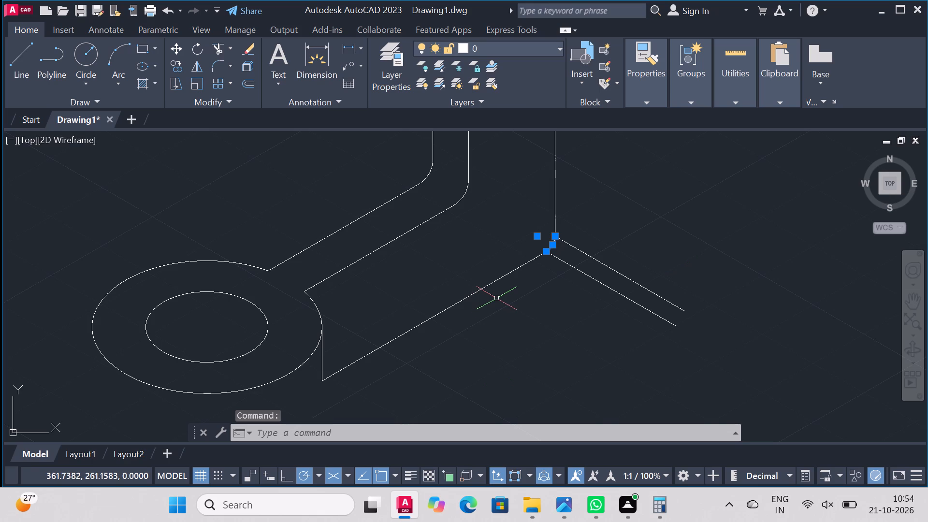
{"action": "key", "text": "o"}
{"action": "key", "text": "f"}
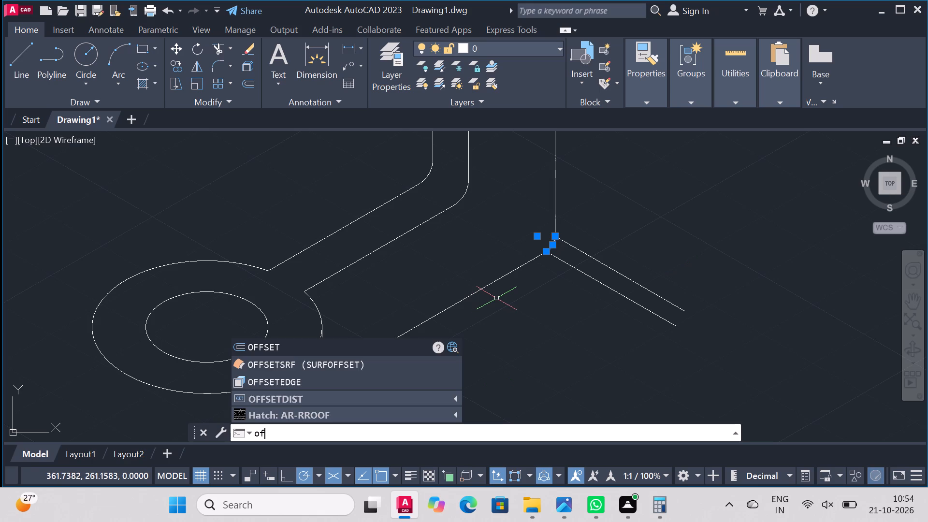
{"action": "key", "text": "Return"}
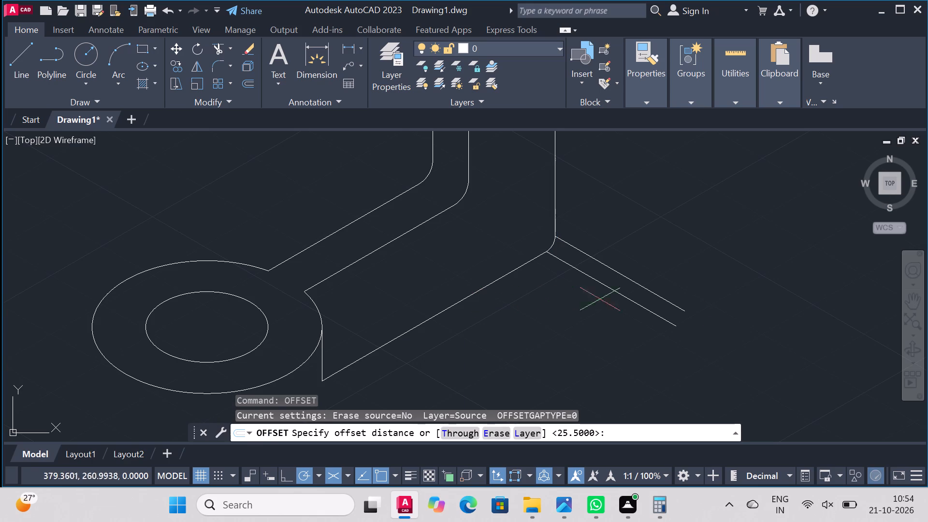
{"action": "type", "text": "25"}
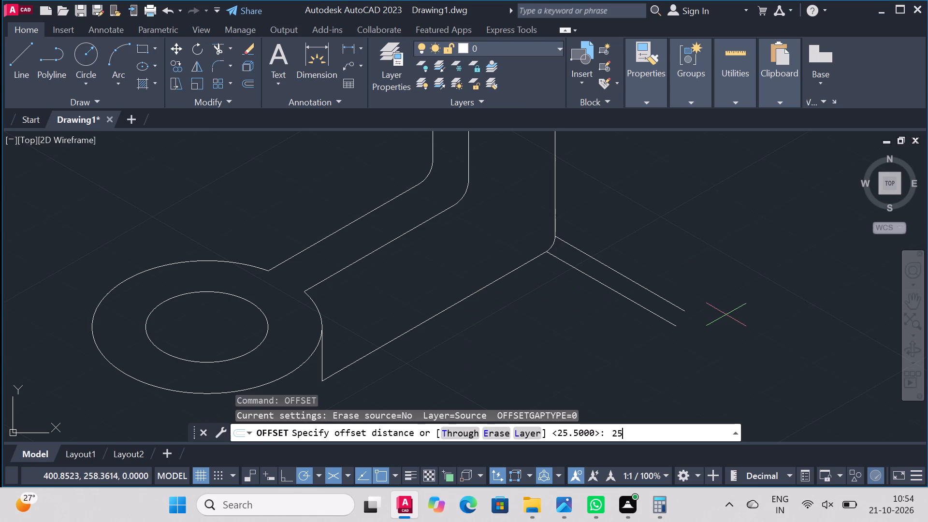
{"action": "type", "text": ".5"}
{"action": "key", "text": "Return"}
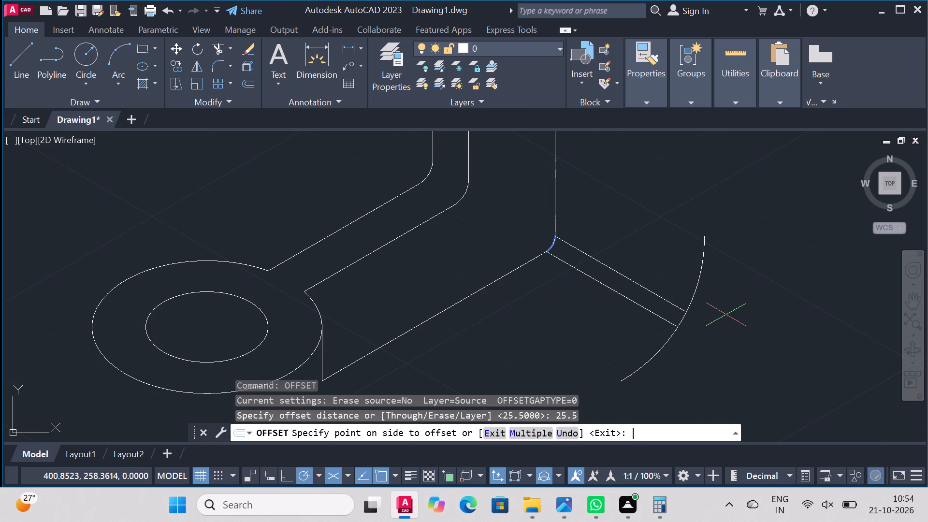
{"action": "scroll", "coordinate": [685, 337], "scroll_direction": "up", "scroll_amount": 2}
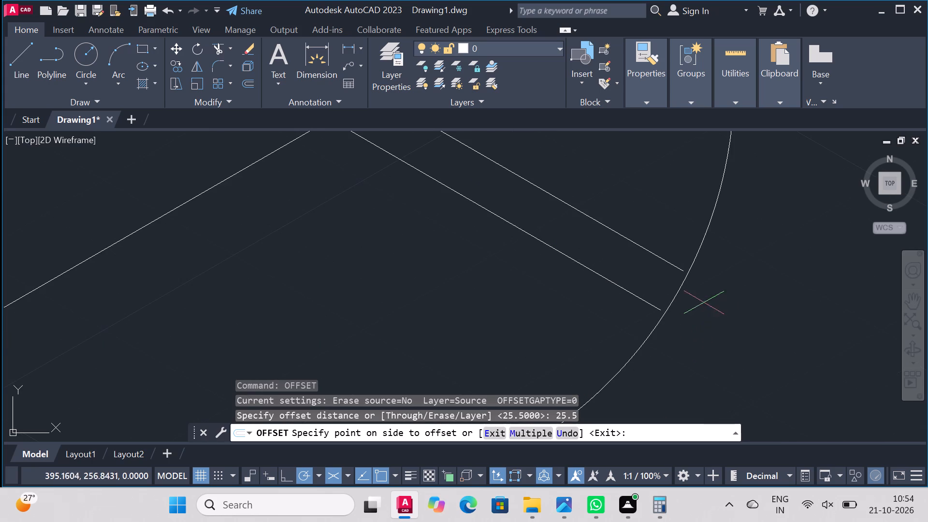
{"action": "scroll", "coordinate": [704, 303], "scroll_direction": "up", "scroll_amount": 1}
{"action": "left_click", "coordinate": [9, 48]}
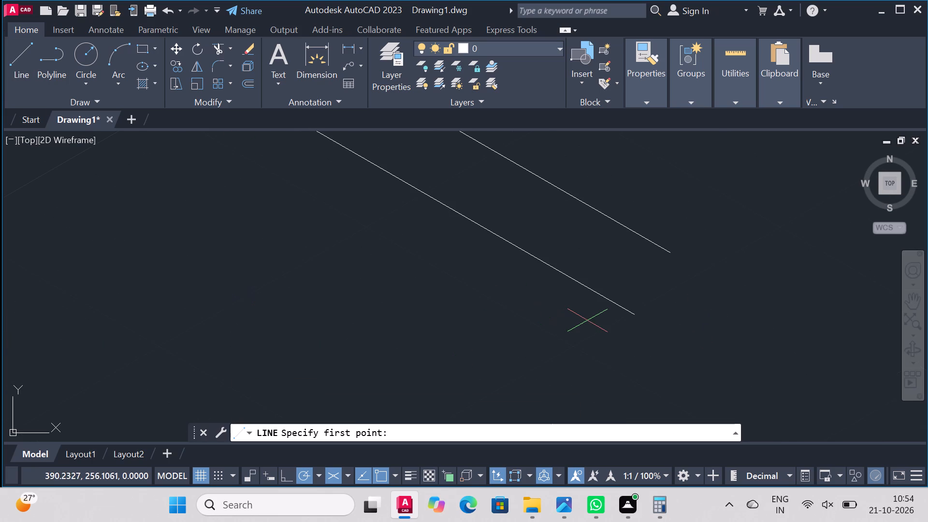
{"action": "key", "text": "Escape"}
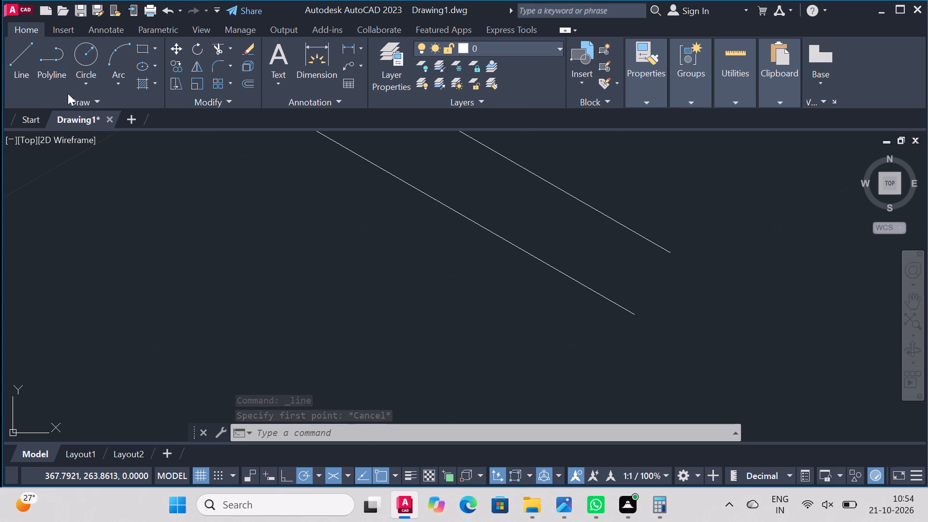
Draw a vertical line straight up from the far end of the upper extension line.
{"action": "scroll", "coordinate": [365, 216], "scroll_direction": "down", "scroll_amount": 5}
{"action": "scroll", "coordinate": [366, 174], "scroll_direction": "up", "scroll_amount": 2}
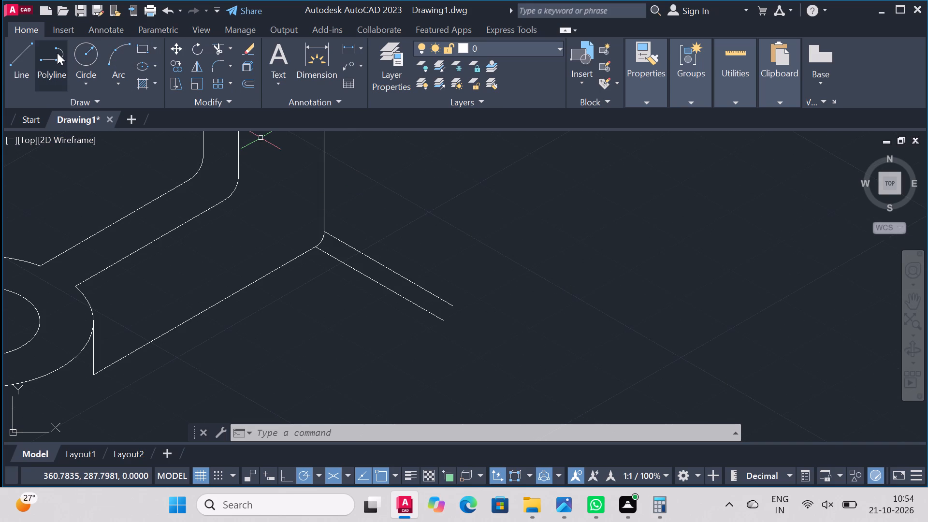
{"action": "left_click", "coordinate": [27, 54]}
{"action": "left_click", "coordinate": [450, 305]}
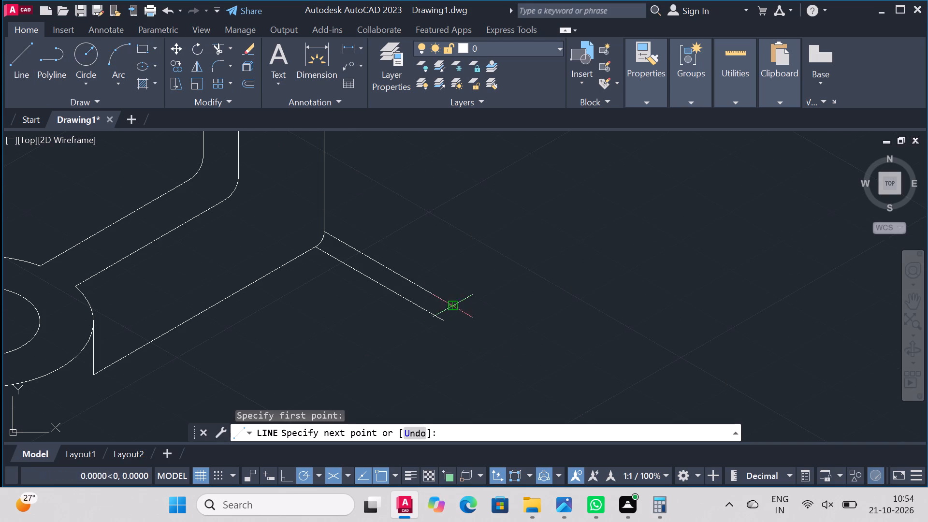
{"action": "left_click", "coordinate": [449, 210]}
{"action": "right_click", "coordinate": [450, 210]}
{"action": "left_click", "coordinate": [508, 219]}
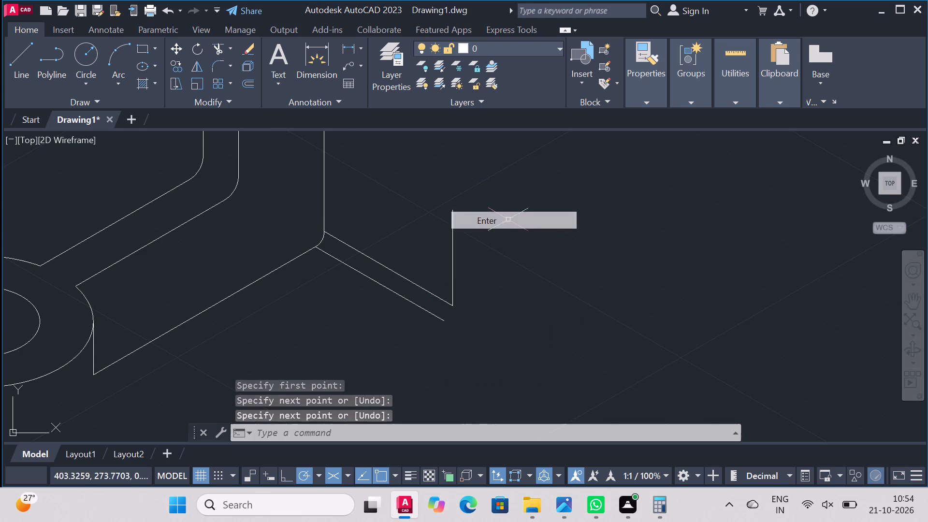
Draw a vertical line straight down from the far end of the upper extension line.
{"action": "scroll", "coordinate": [533, 326], "scroll_direction": "up", "scroll_amount": 2}
{"action": "scroll", "coordinate": [511, 303], "scroll_direction": "down", "scroll_amount": 2}
{"action": "right_click", "coordinate": [531, 269]}
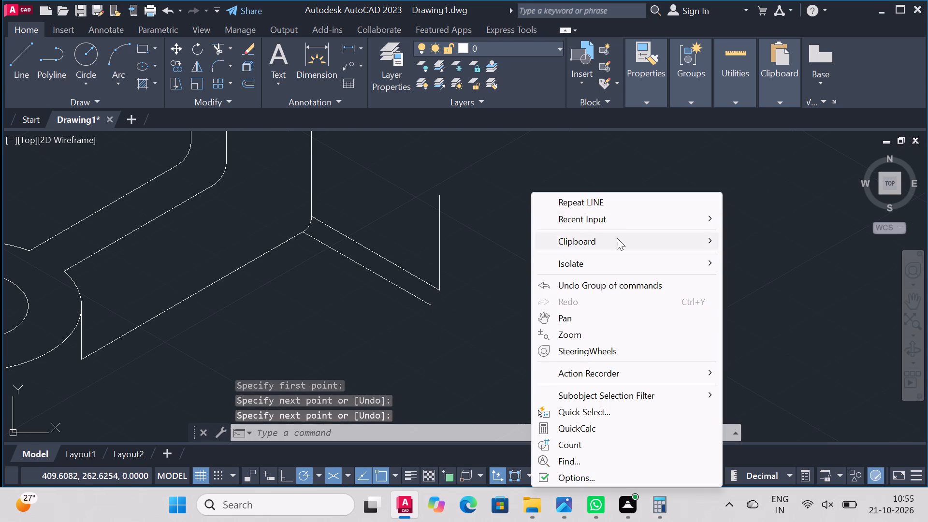
{"action": "left_click", "coordinate": [626, 209]}
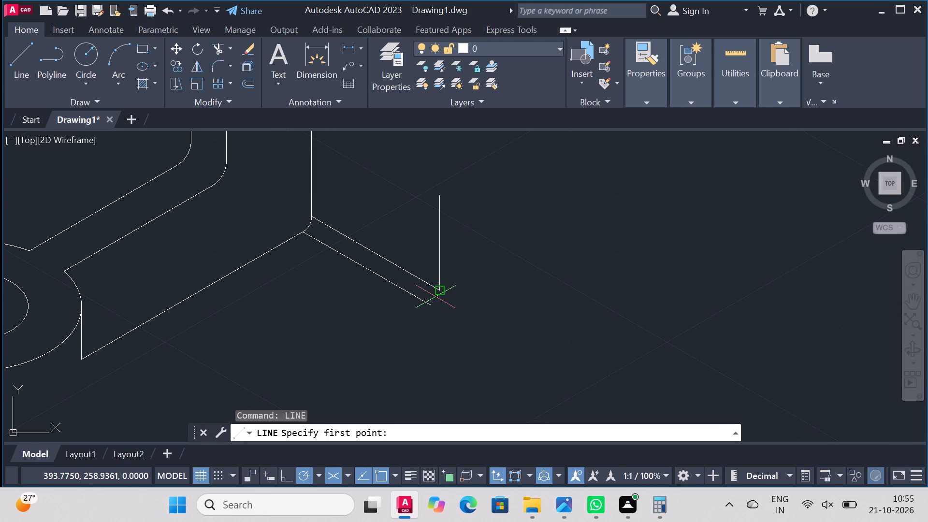
{"action": "left_click", "coordinate": [439, 287]}
{"action": "left_click", "coordinate": [445, 358]}
{"action": "right_click", "coordinate": [445, 356]}
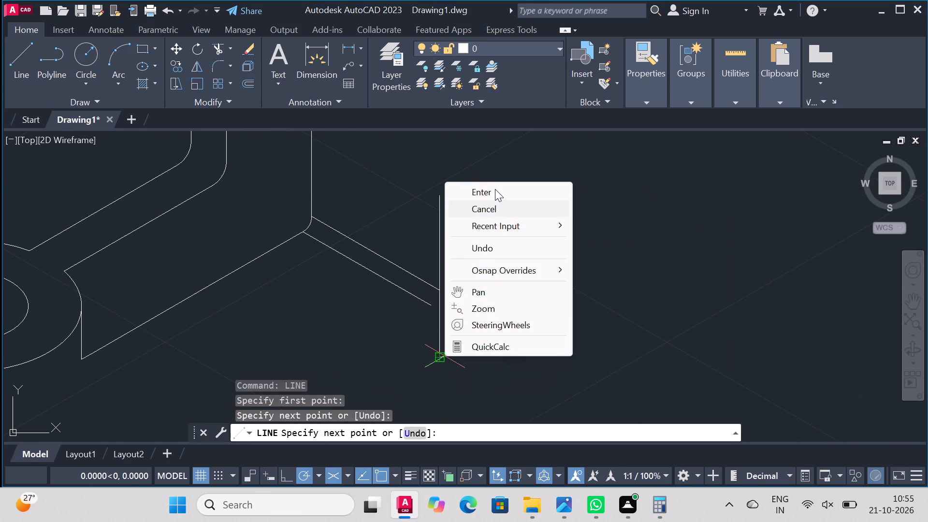
{"action": "left_click", "coordinate": [497, 189]}
Draw a line about 1.73 long at 30° from the far end of the lower extension line to the vertical line.
{"action": "scroll", "coordinate": [464, 313], "scroll_direction": "up", "scroll_amount": 1}
{"action": "right_click", "coordinate": [467, 279]}
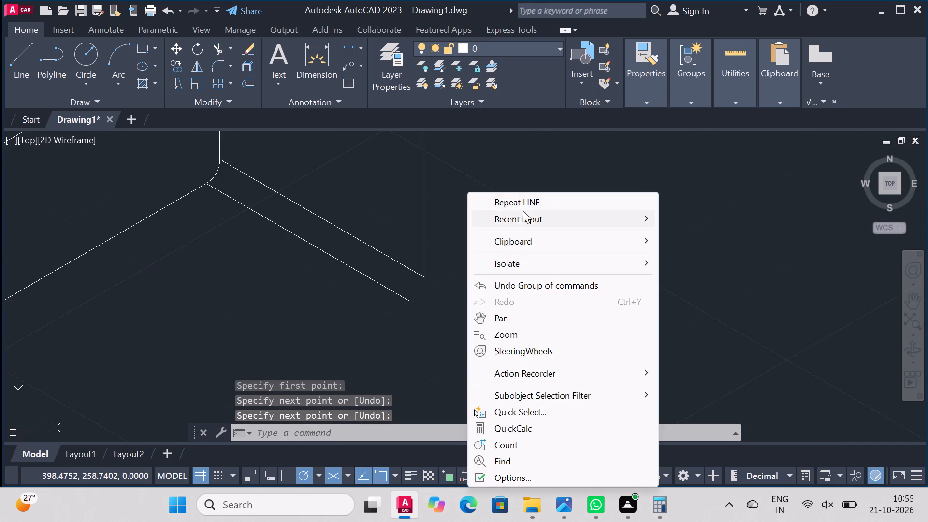
{"action": "left_click", "coordinate": [525, 198]}
{"action": "left_click", "coordinate": [411, 301]}
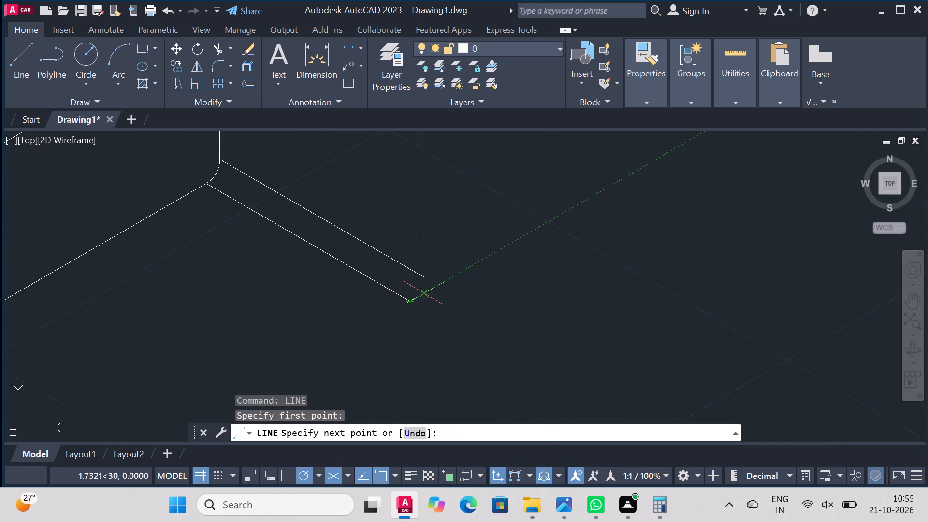
{"action": "left_click", "coordinate": [423, 295]}
{"action": "right_click", "coordinate": [423, 295]}
{"action": "left_click", "coordinate": [465, 303]}
Draw a line from the far end of the lower extension line, running down parallel to the web's bottom edge, away from the vertical line.
{"action": "right_click", "coordinate": [547, 225]}
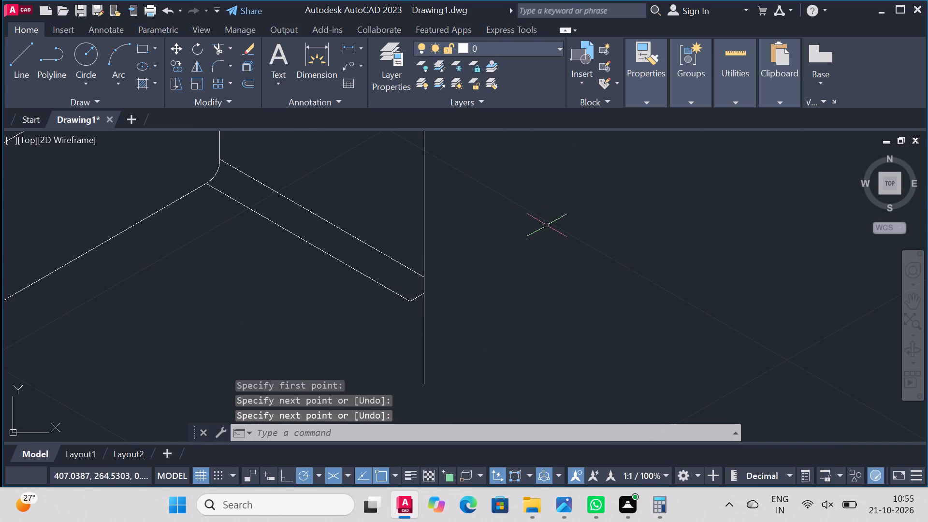
{"action": "left_click", "coordinate": [607, 203]}
{"action": "left_click", "coordinate": [411, 301]}
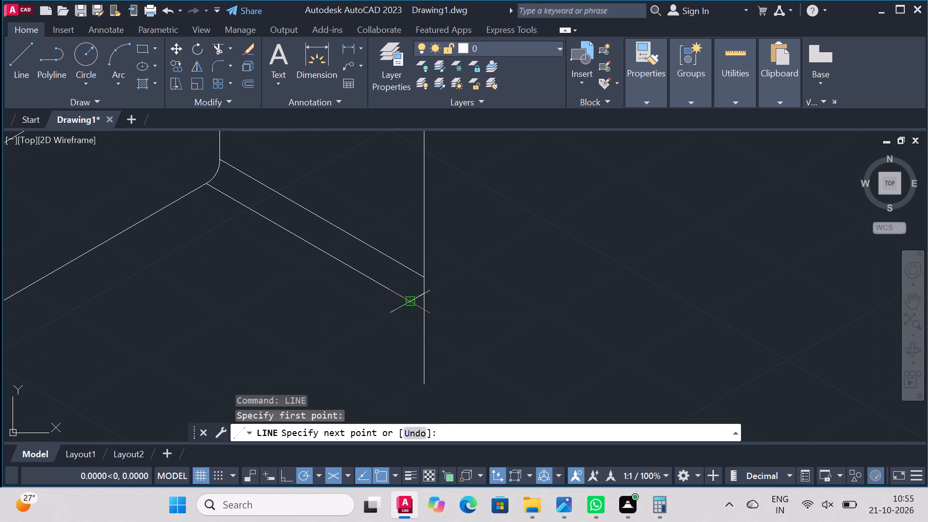
{"action": "left_click", "coordinate": [284, 374]}
{"action": "right_click", "coordinate": [284, 371]}
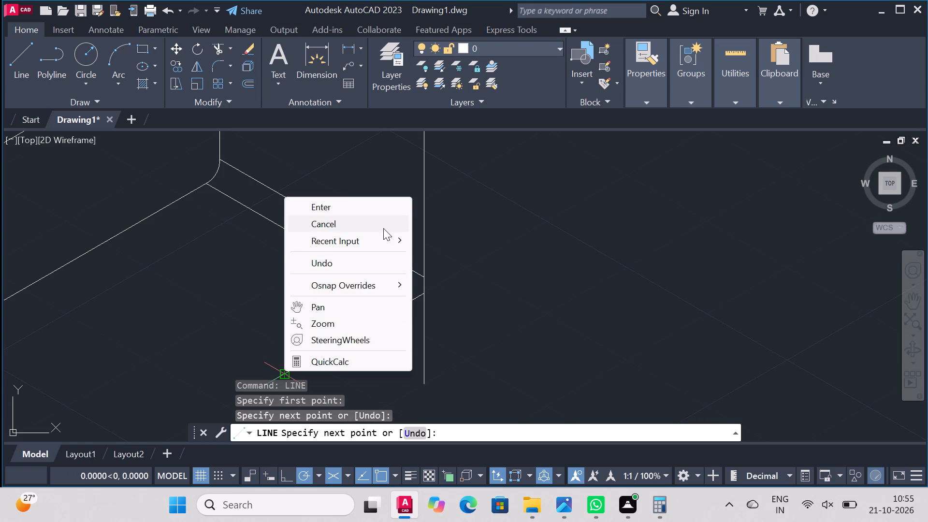
{"action": "left_click", "coordinate": [370, 207]}
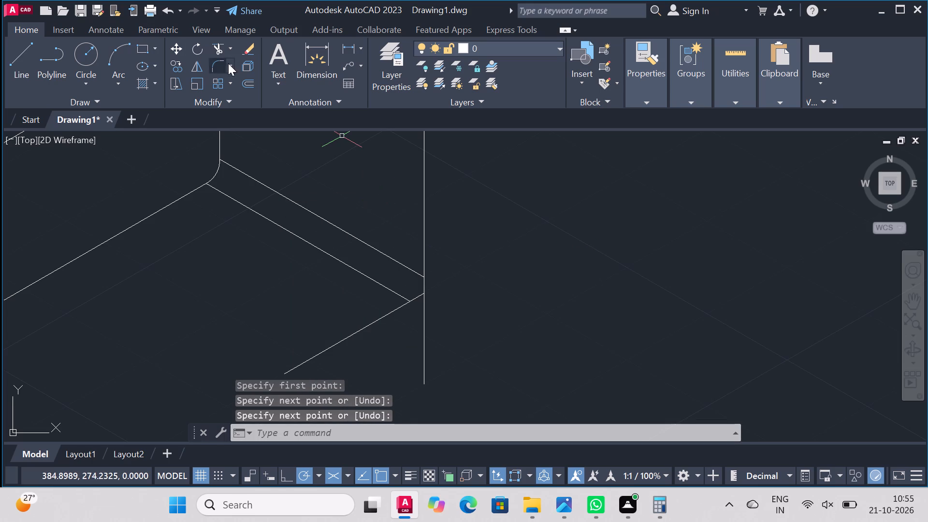
Trim the part of the vertical line that extends below the short 30° line.
{"action": "left_click", "coordinate": [214, 43]}
{"action": "left_click", "coordinate": [425, 333]}
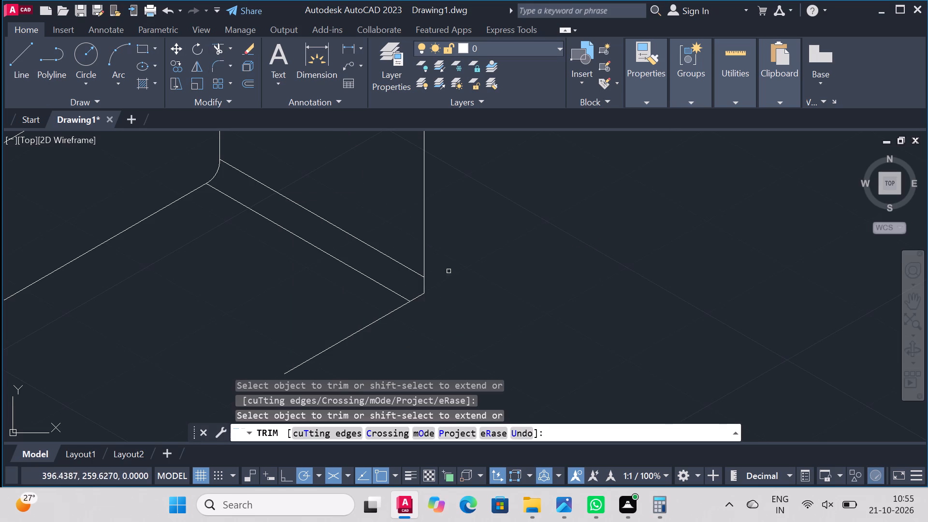
Fillet the corner between the lower vertical line and the short 30° line at the far end of the extension.
{"action": "scroll", "coordinate": [448, 270], "scroll_direction": "up", "scroll_amount": 2}
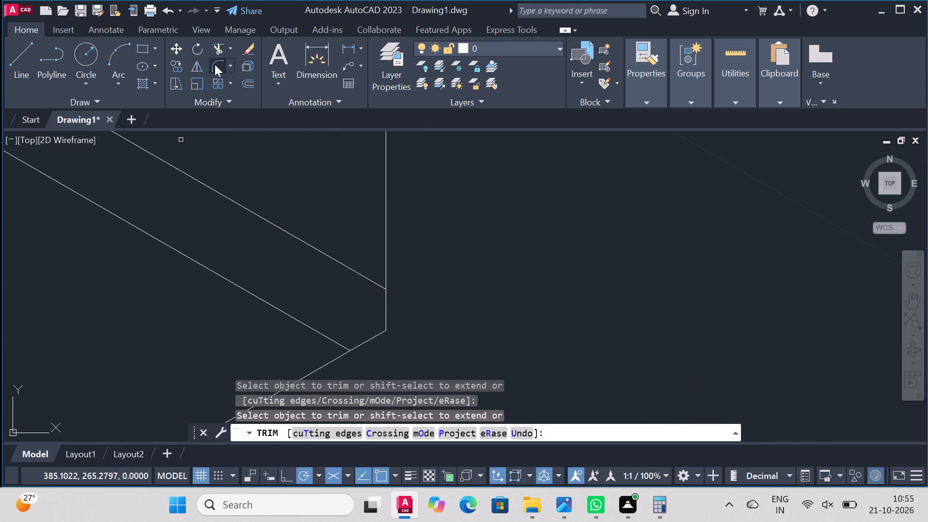
{"action": "left_click", "coordinate": [215, 64]}
{"action": "left_click", "coordinate": [386, 307]}
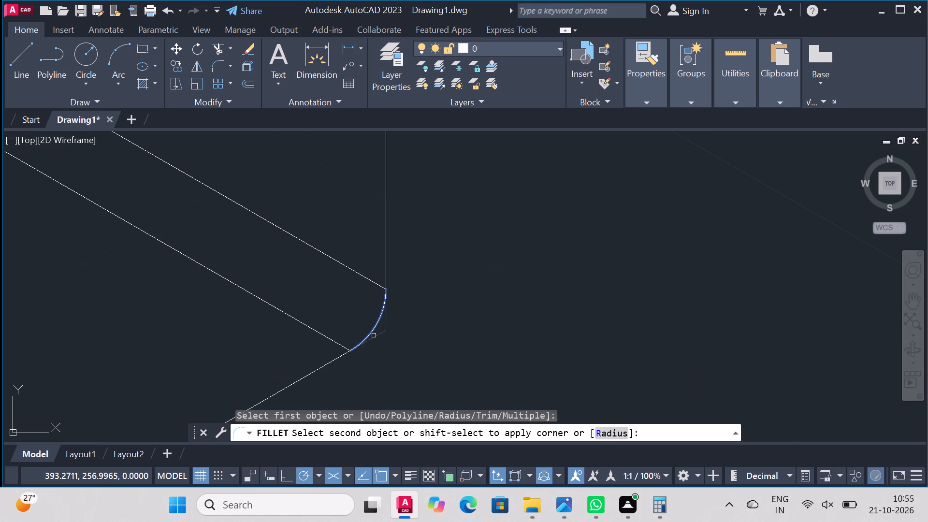
{"action": "left_click", "coordinate": [374, 335]}
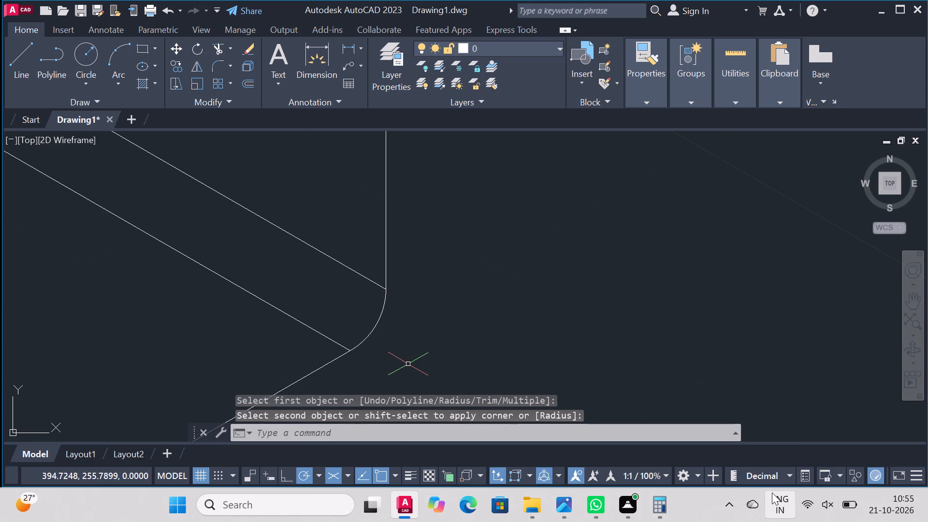
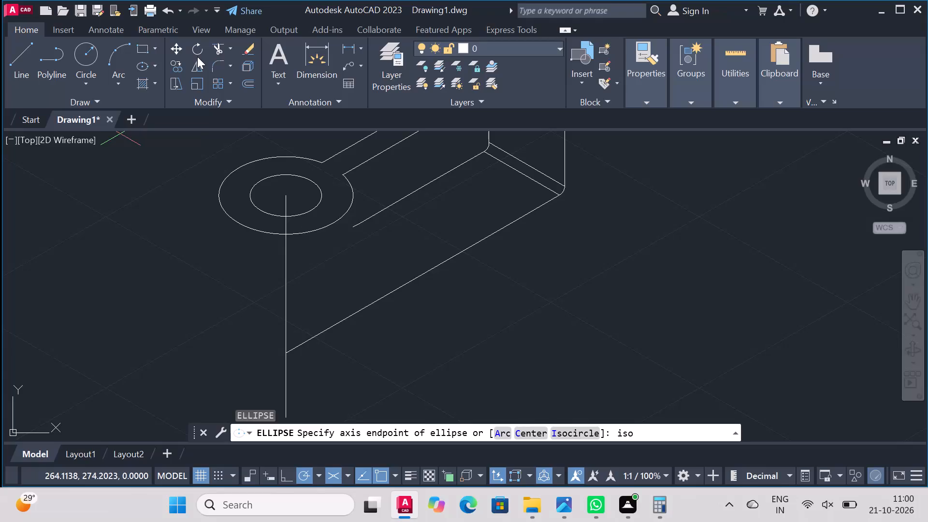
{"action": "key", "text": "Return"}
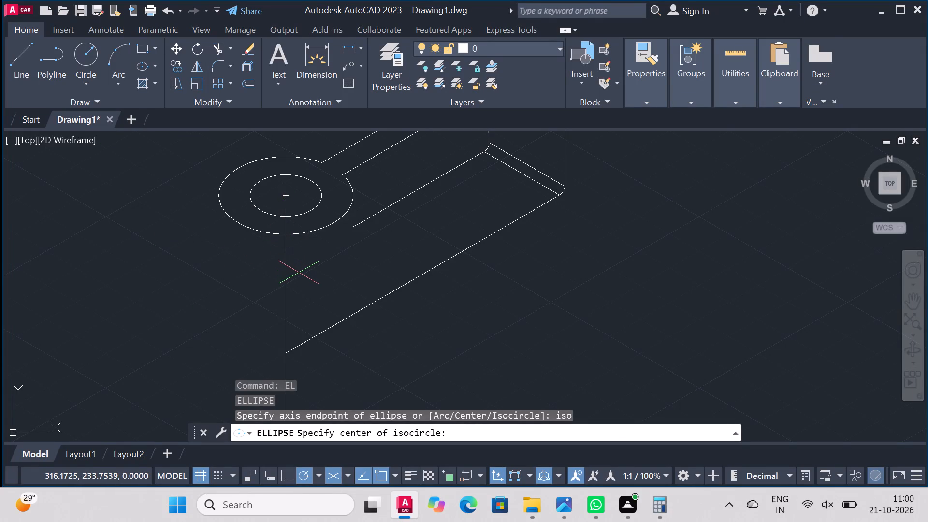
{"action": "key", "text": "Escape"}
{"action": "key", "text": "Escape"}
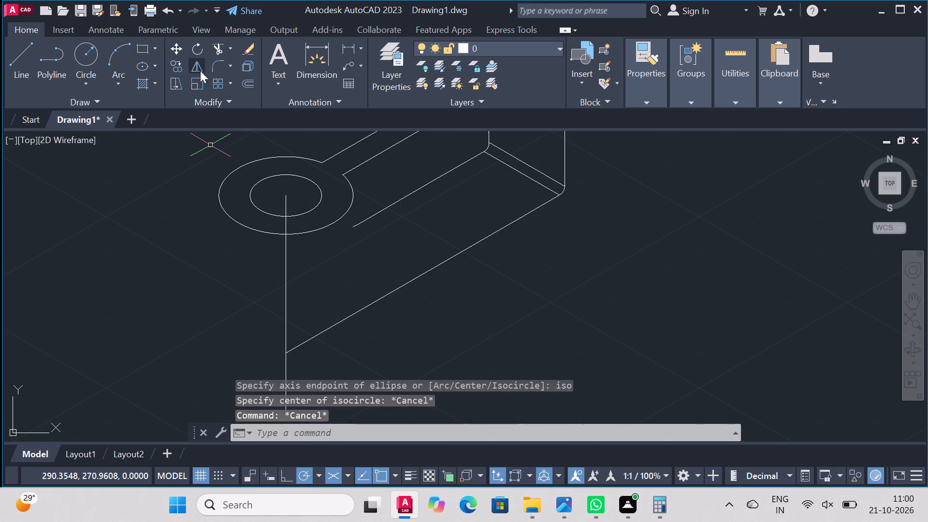
Copy the flat ring's outer ellipse 17 straight down from the ring's centre.
{"action": "left_click", "coordinate": [180, 63]}
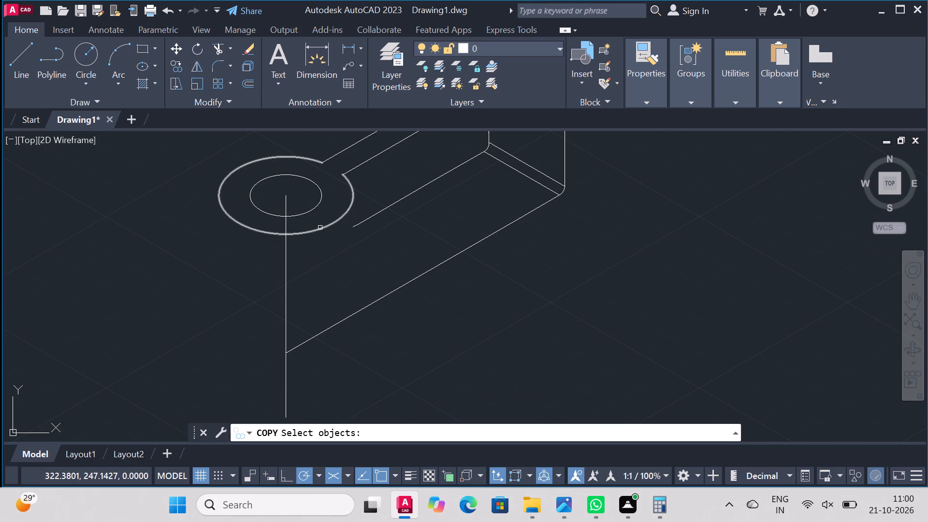
{"action": "left_click", "coordinate": [320, 228]}
{"action": "right_click", "coordinate": [320, 228]}
{"action": "left_click", "coordinate": [288, 197]}
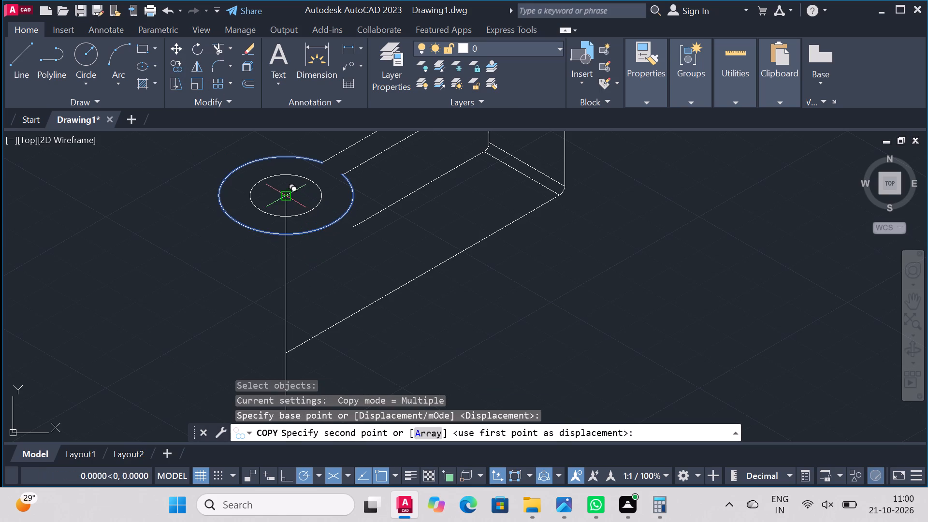
{"action": "type", "text": "17"}
{"action": "key", "text": "Return"}
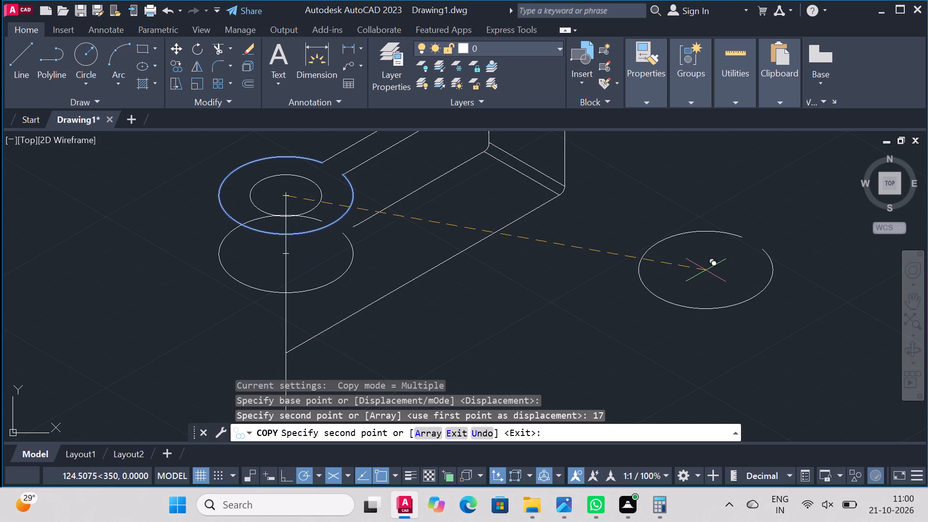
{"action": "key", "text": "Escape"}
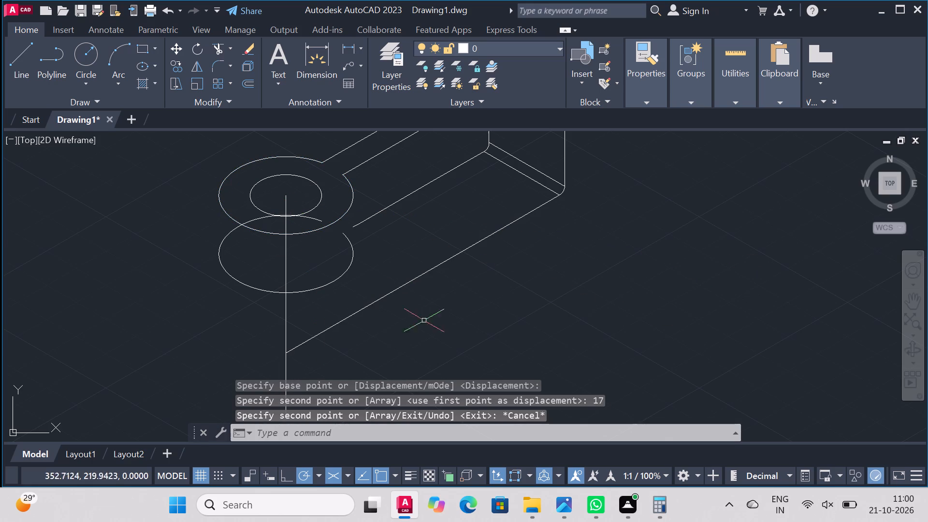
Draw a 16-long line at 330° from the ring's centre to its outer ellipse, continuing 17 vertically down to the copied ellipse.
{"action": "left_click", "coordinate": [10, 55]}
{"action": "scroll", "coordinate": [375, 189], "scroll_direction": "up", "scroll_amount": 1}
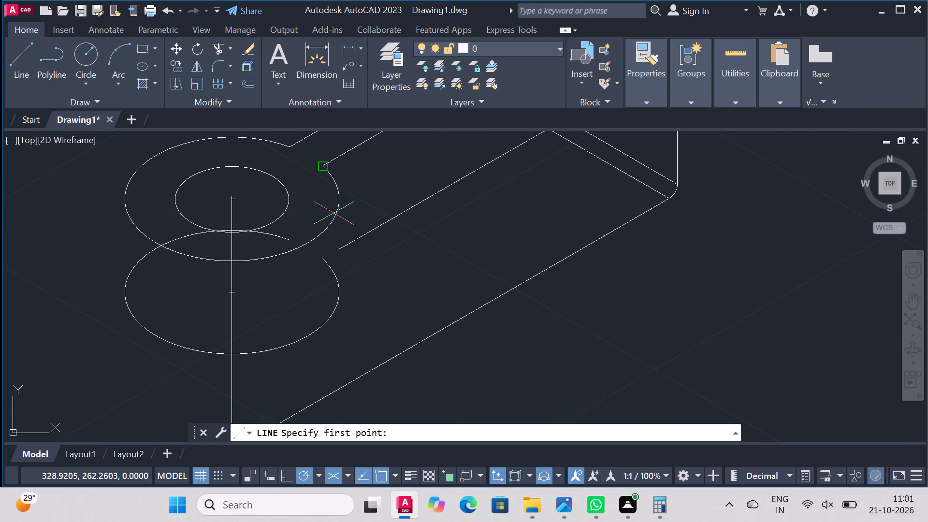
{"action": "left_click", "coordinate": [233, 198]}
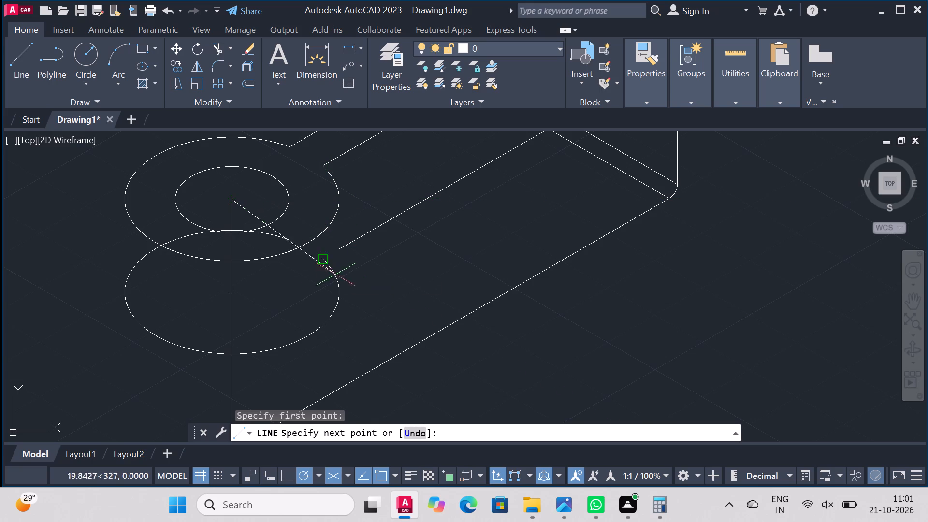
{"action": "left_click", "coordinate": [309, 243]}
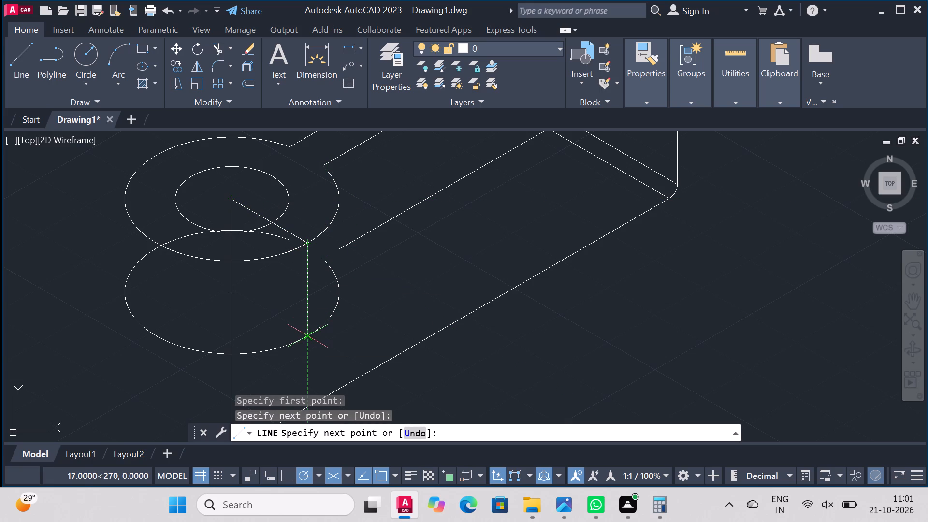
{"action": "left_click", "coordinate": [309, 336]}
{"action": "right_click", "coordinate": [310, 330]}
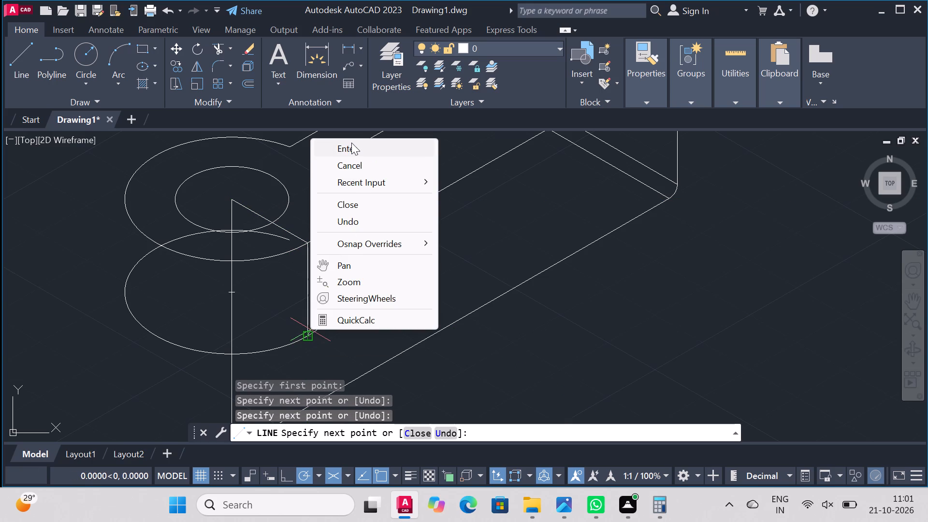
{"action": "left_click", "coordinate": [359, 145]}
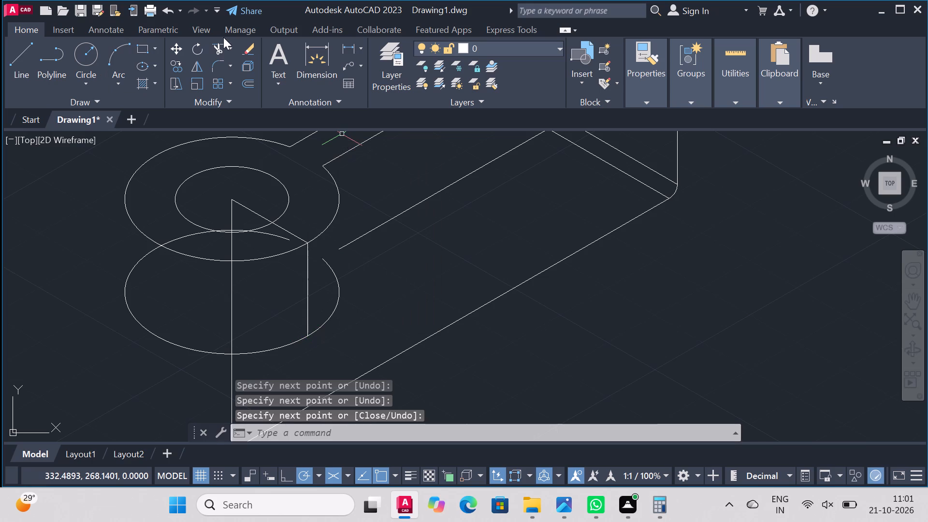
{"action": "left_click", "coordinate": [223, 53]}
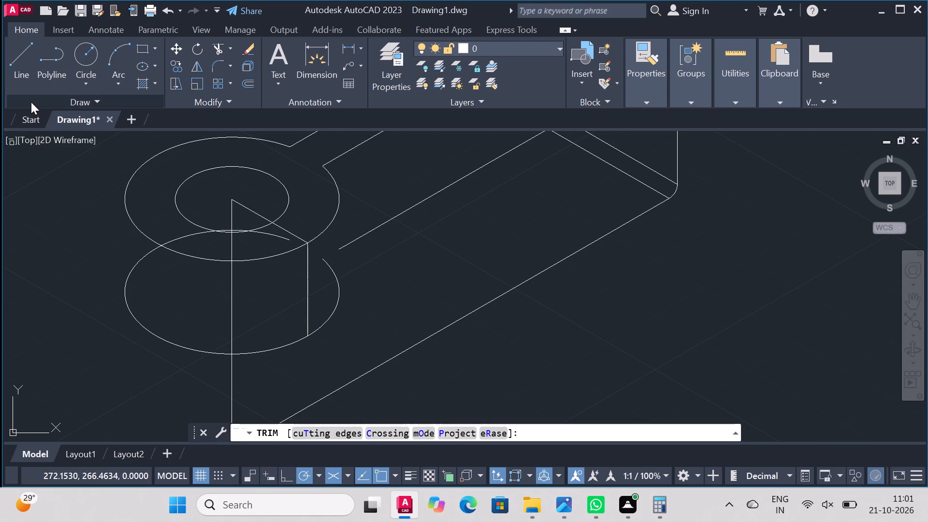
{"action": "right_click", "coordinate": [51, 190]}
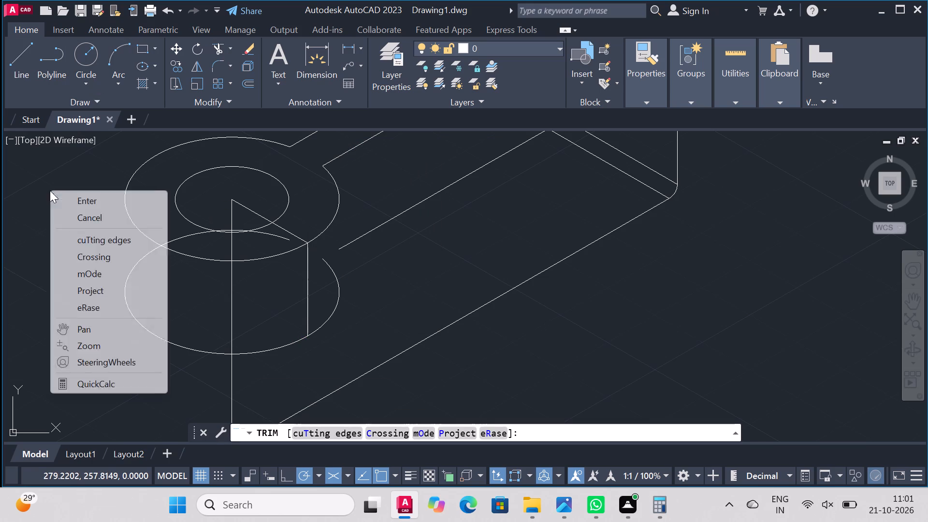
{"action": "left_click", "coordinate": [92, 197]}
Draw a horizontal line from the ring's centre to the outer ellipse's side facing the web, continuing vertically down to the copied ellipse.
{"action": "left_click", "coordinate": [35, 51]}
{"action": "left_click", "coordinate": [19, 68]}
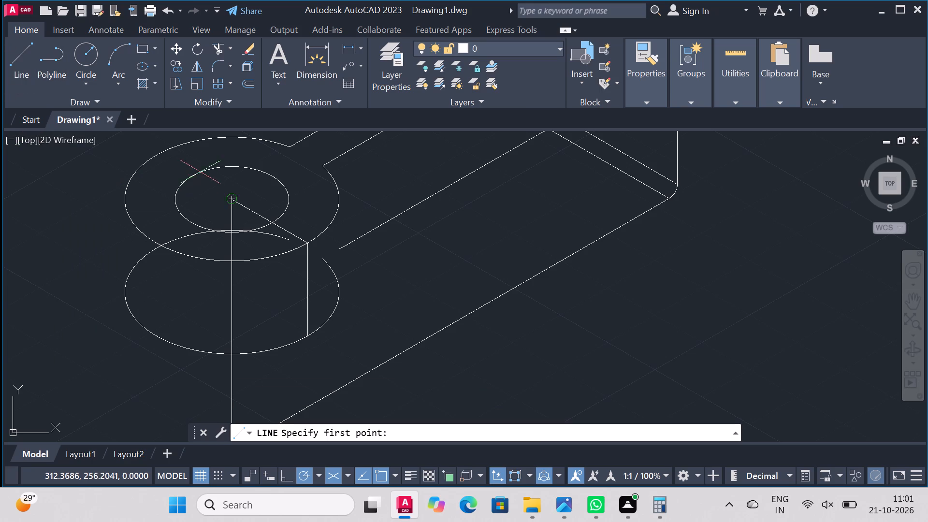
{"action": "left_click", "coordinate": [228, 200]}
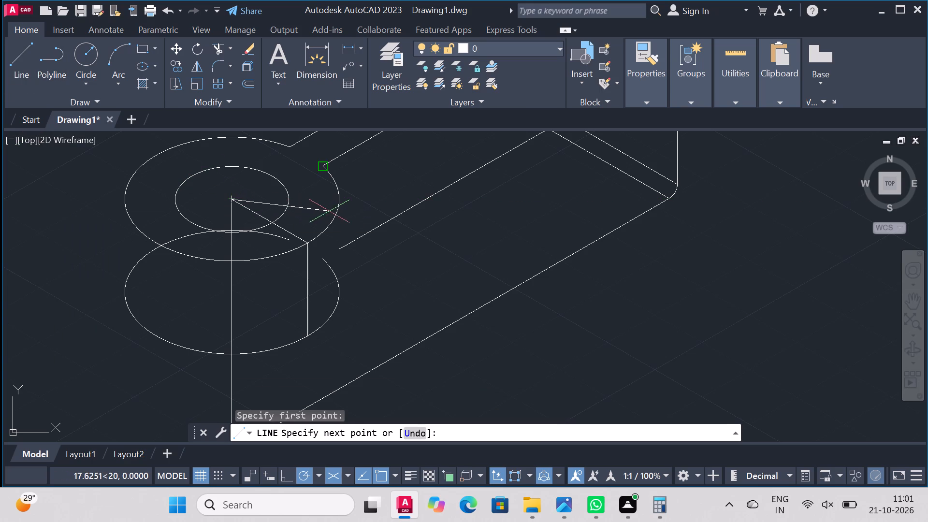
{"action": "left_click", "coordinate": [335, 202]}
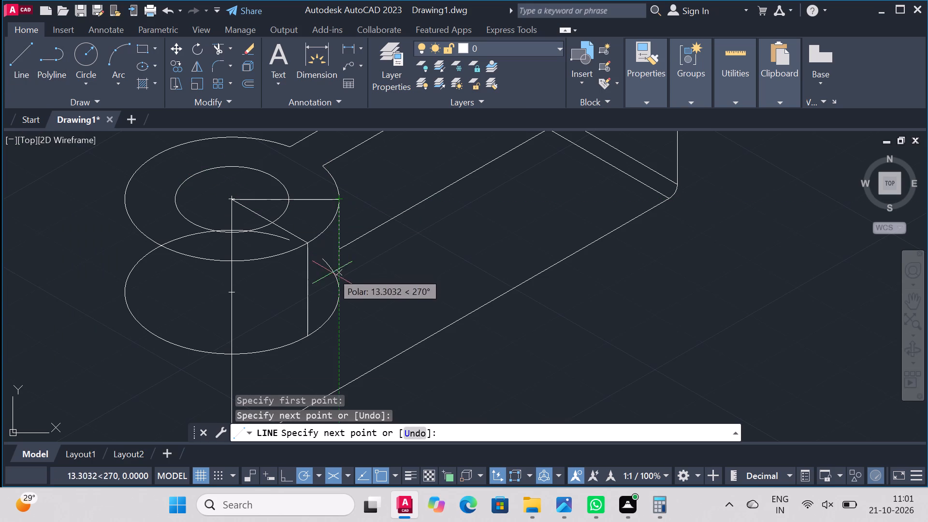
{"action": "left_click", "coordinate": [332, 294]}
{"action": "right_click", "coordinate": [332, 293]}
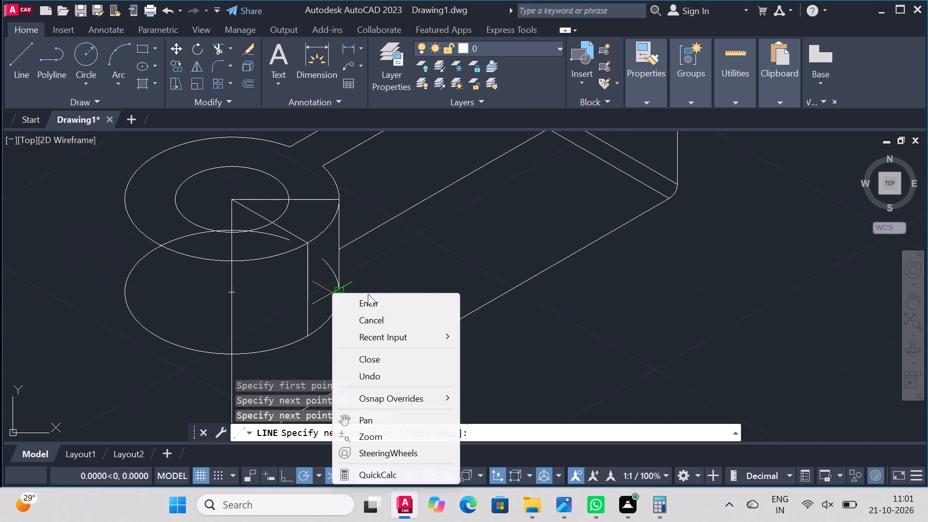
{"action": "left_click", "coordinate": [369, 299]}
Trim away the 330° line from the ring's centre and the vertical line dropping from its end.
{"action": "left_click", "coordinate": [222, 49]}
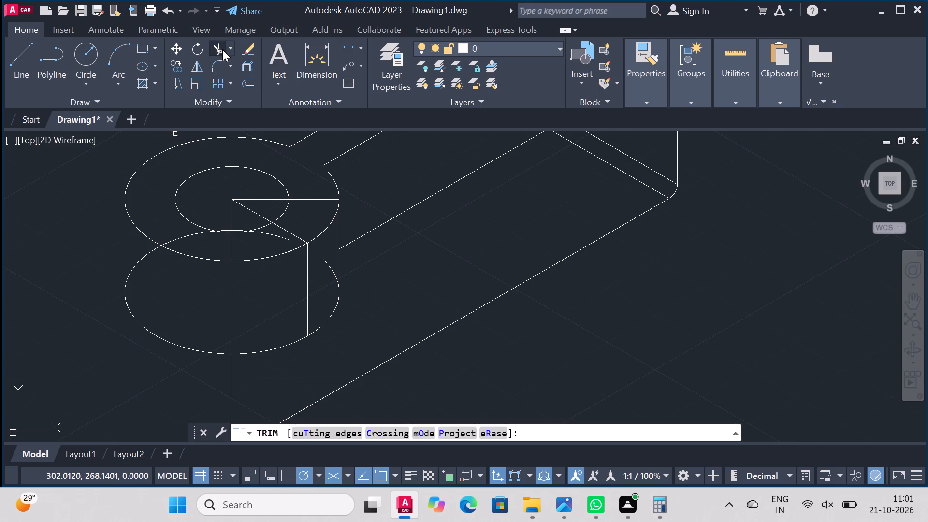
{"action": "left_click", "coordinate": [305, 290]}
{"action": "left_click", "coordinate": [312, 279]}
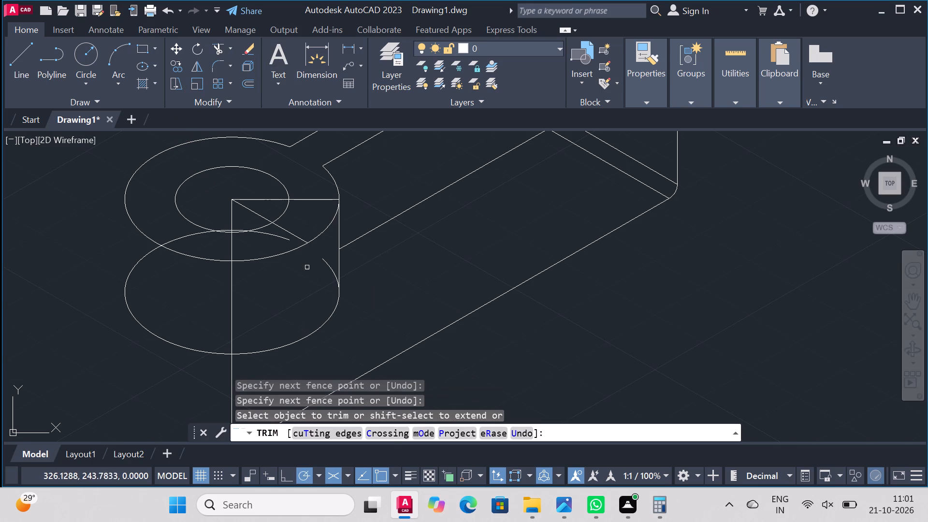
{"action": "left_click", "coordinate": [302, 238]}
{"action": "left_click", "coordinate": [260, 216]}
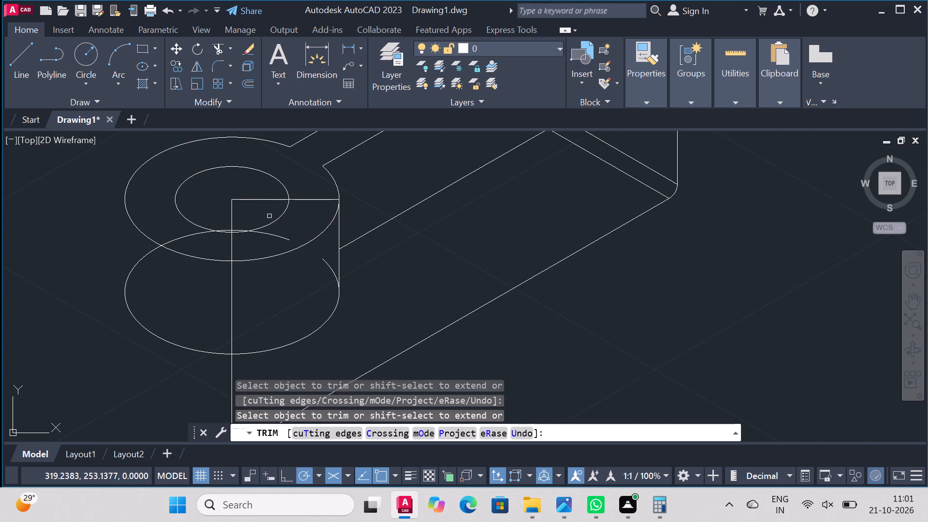
Trim the copied lower ellipse's hidden upper portions, including the small arc piece inside the vertical side line.
{"action": "left_click", "coordinate": [278, 239]}
{"action": "scroll", "coordinate": [238, 229], "scroll_direction": "up", "scroll_amount": 3}
{"action": "left_click", "coordinate": [237, 232]}
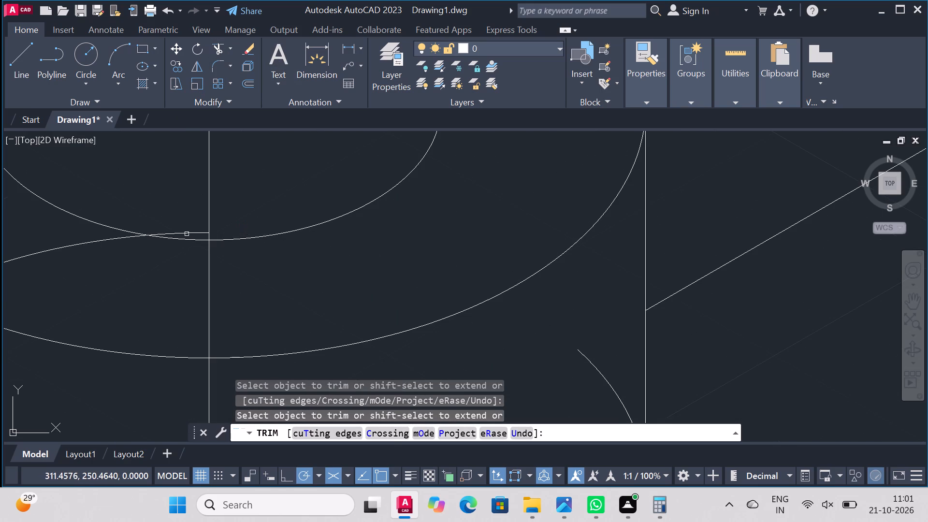
{"action": "left_click", "coordinate": [188, 233]}
{"action": "left_click", "coordinate": [61, 249]}
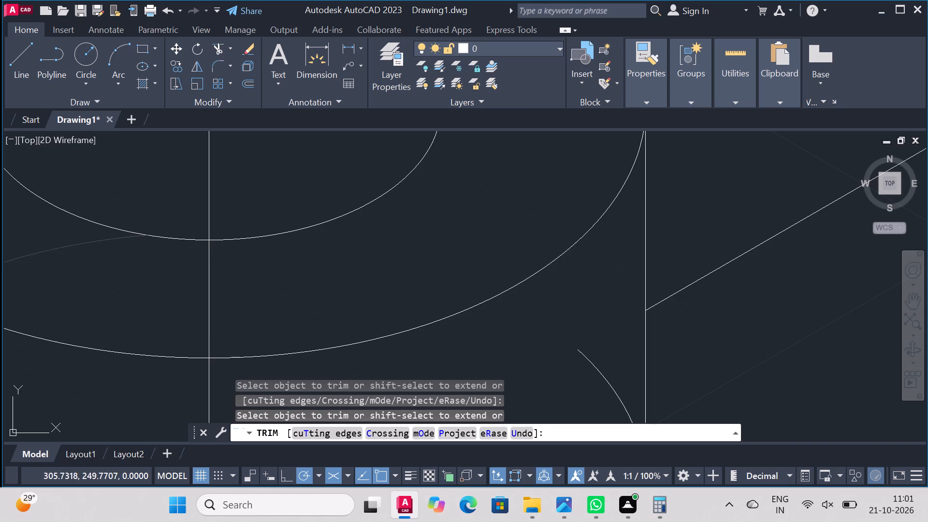
{"action": "scroll", "coordinate": [131, 232], "scroll_direction": "down", "scroll_amount": 6}
{"action": "scroll", "coordinate": [187, 232], "scroll_direction": "up", "scroll_amount": 4}
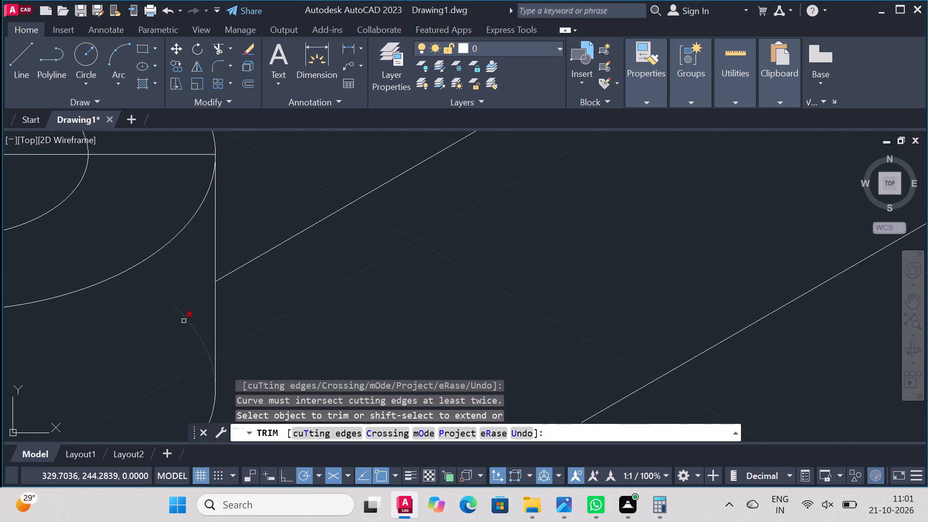
{"action": "left_click", "coordinate": [184, 322]}
{"action": "left_click", "coordinate": [203, 317]}
{"action": "scroll", "coordinate": [246, 277], "scroll_direction": "down", "scroll_amount": 6}
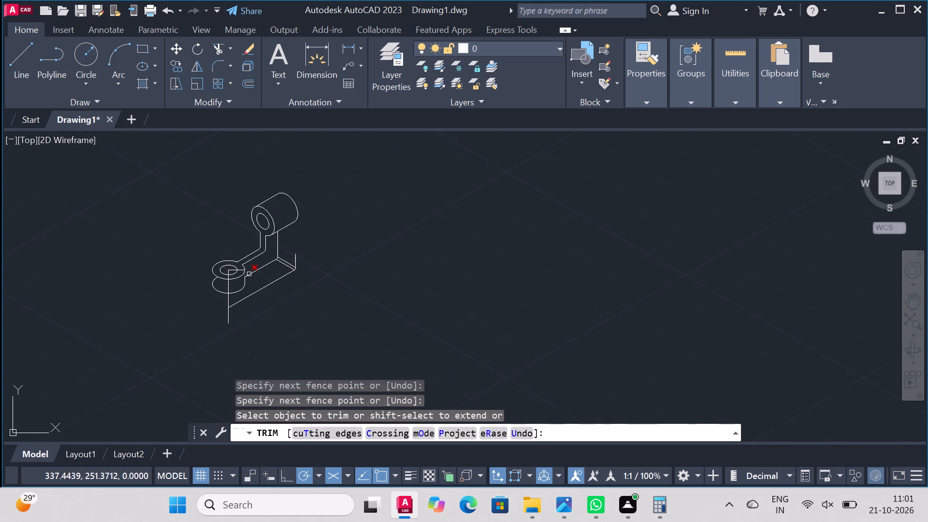
{"action": "scroll", "coordinate": [281, 256], "scroll_direction": "up", "scroll_amount": 3}
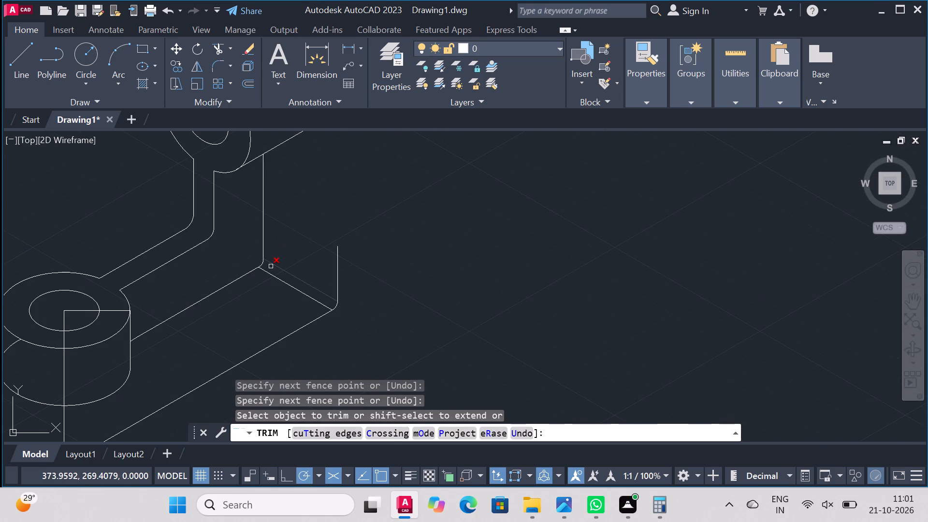
{"action": "scroll", "coordinate": [246, 275], "scroll_direction": "down", "scroll_amount": 1}
{"action": "scroll", "coordinate": [158, 348], "scroll_direction": "up", "scroll_amount": 1}
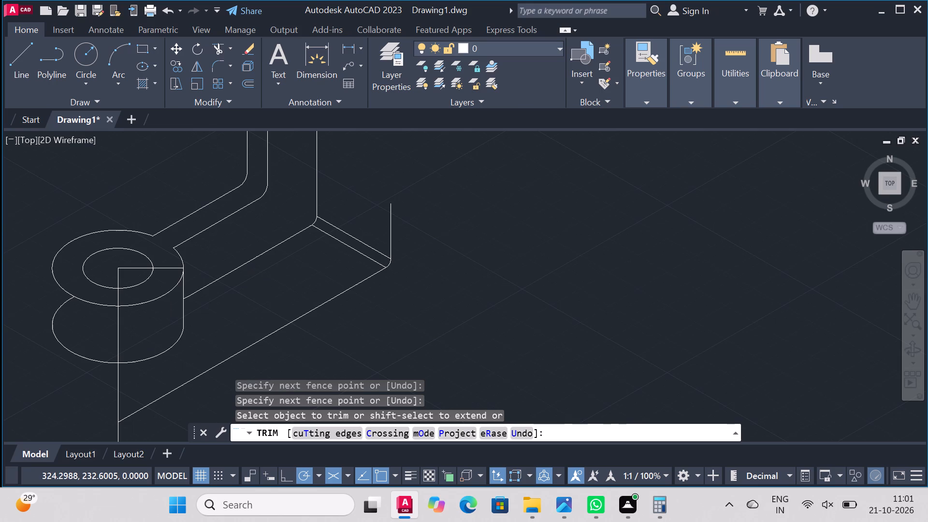
{"action": "scroll", "coordinate": [116, 331], "scroll_direction": "down", "scroll_amount": 1}
{"action": "scroll", "coordinate": [208, 329], "scroll_direction": "down", "scroll_amount": 1}
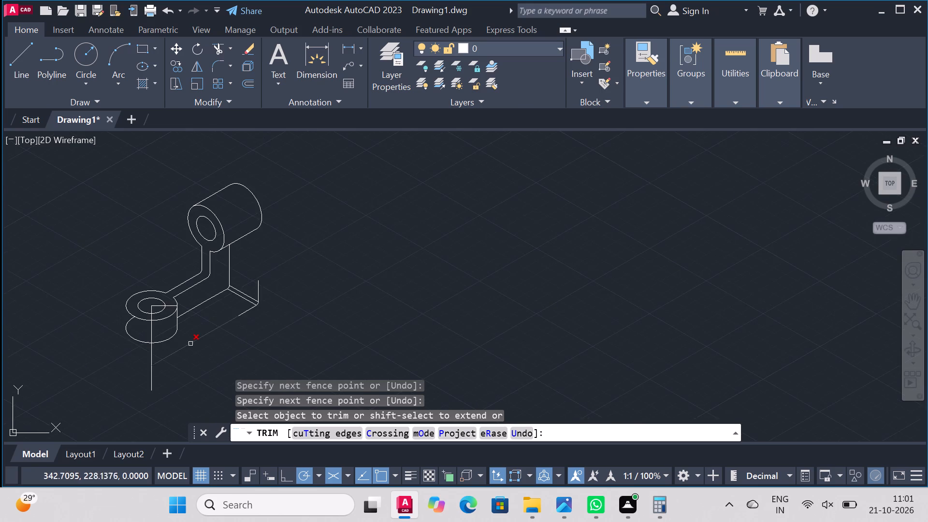
{"action": "scroll", "coordinate": [190, 344], "scroll_direction": "up", "scroll_amount": 1}
{"action": "scroll", "coordinate": [177, 293], "scroll_direction": "down", "scroll_amount": 2}
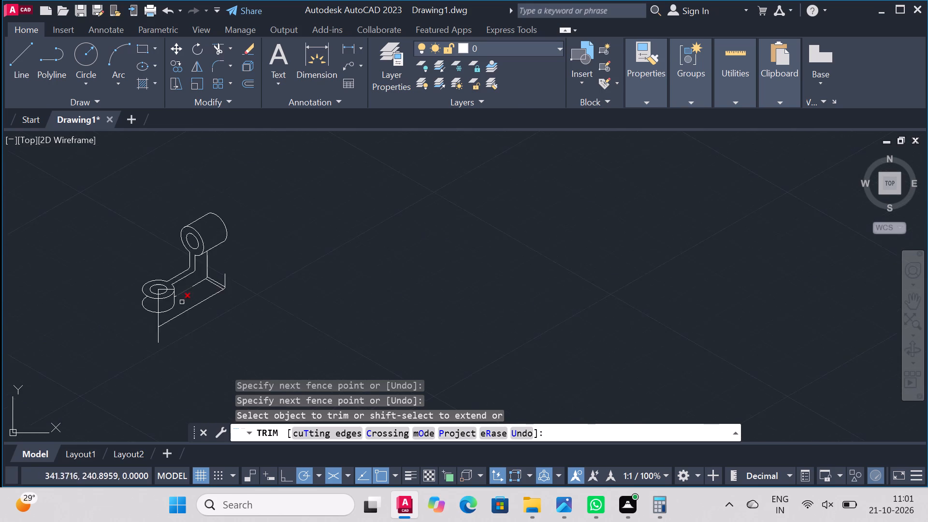
{"action": "scroll", "coordinate": [181, 323], "scroll_direction": "up", "scroll_amount": 2}
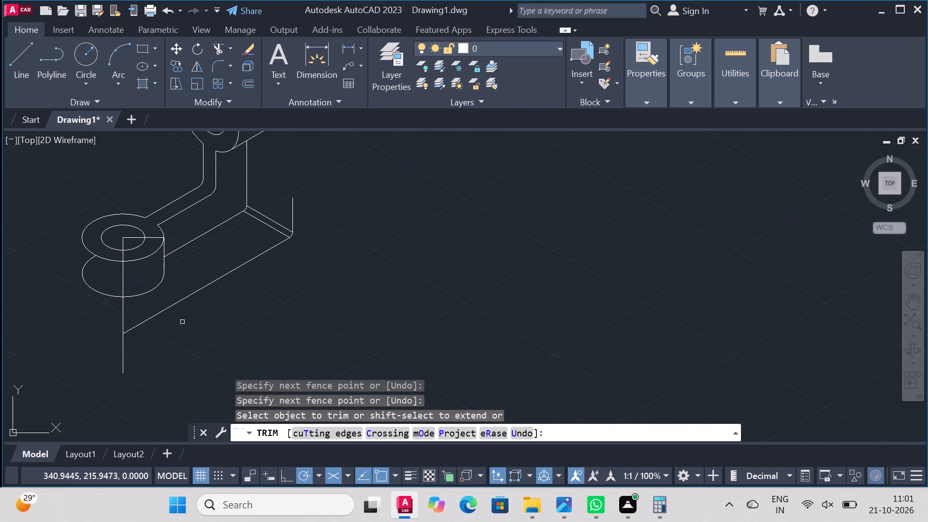
{"action": "right_click", "coordinate": [439, 184]}
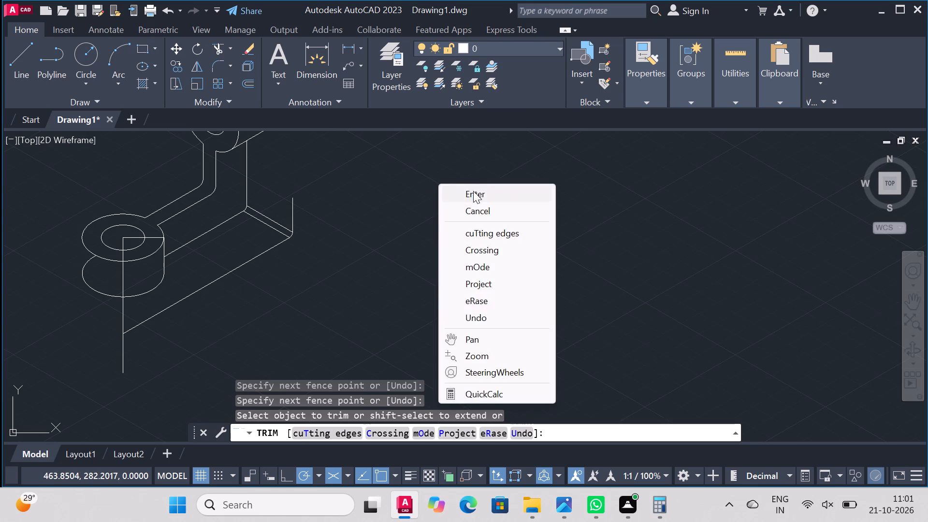
{"action": "left_click", "coordinate": [473, 191]}
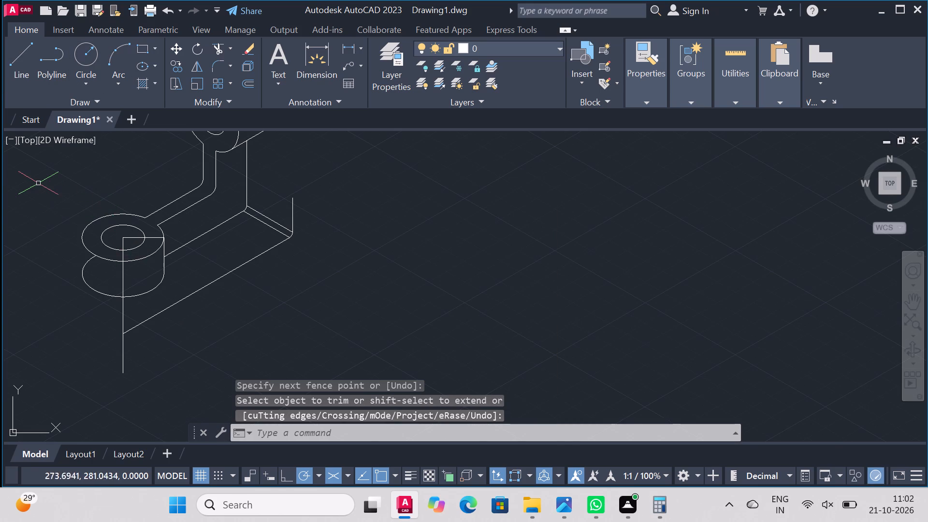
Copy the flat ring's outer ellipse 35 straight down from the ring's centre.
{"action": "scroll", "coordinate": [38, 182], "scroll_direction": "up", "scroll_amount": 1}
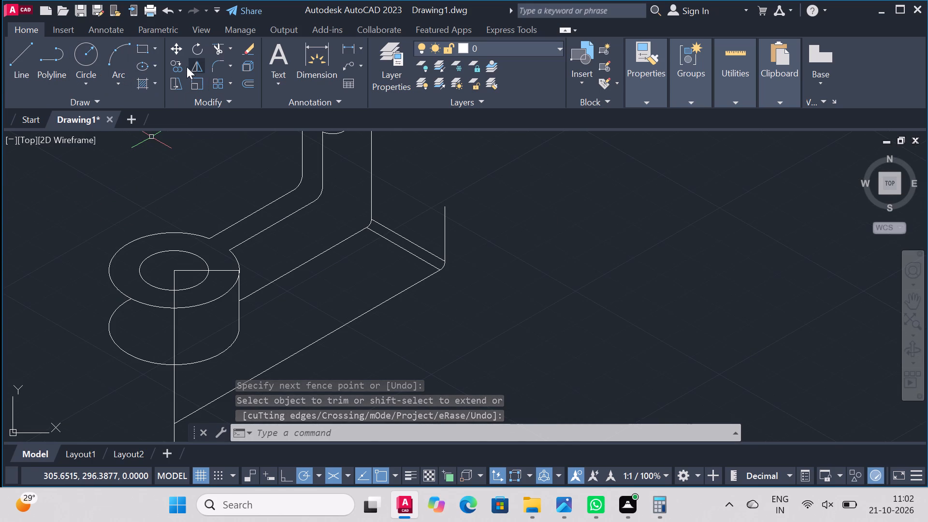
{"action": "left_click", "coordinate": [181, 68]}
{"action": "left_click", "coordinate": [193, 233]}
{"action": "right_click", "coordinate": [168, 202]}
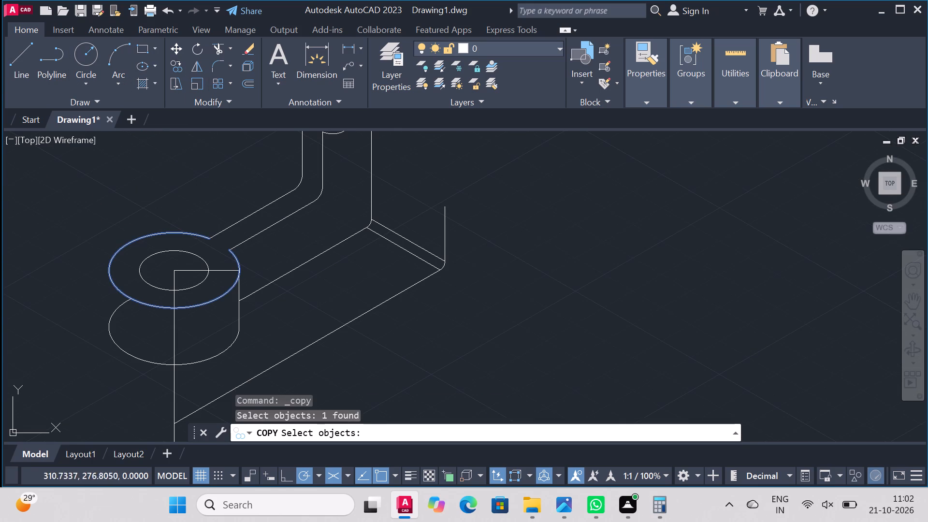
{"action": "left_click", "coordinate": [174, 270]}
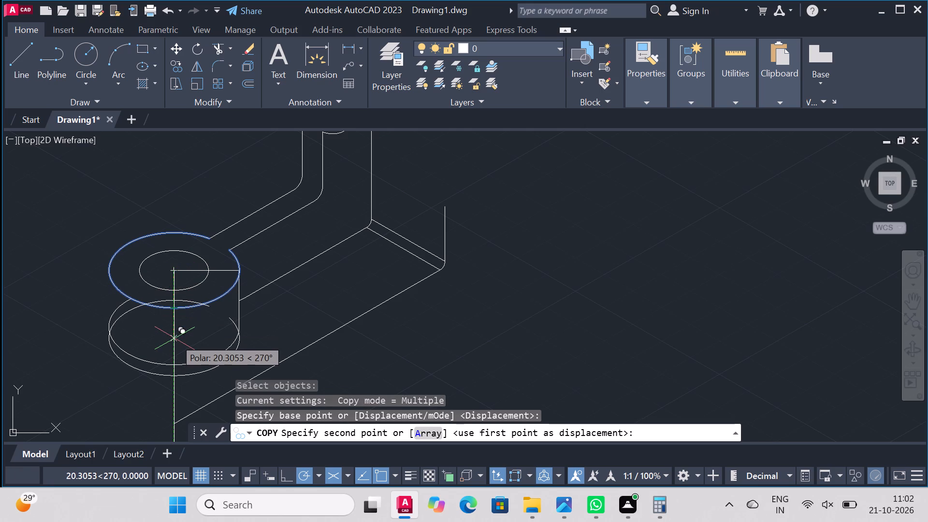
{"action": "type", "text": "35"}
{"action": "key", "text": "Return"}
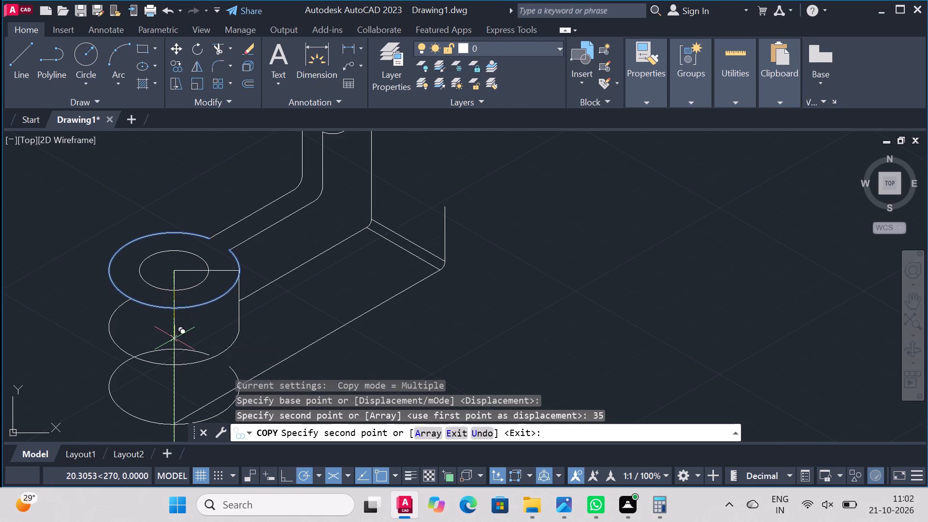
Finish the Copy command for the flat ring's outer ellipse.
{"action": "scroll", "coordinate": [303, 318], "scroll_direction": "down", "scroll_amount": 3}
{"action": "scroll", "coordinate": [302, 350], "scroll_direction": "up", "scroll_amount": 3}
{"action": "right_click", "coordinate": [306, 306]}
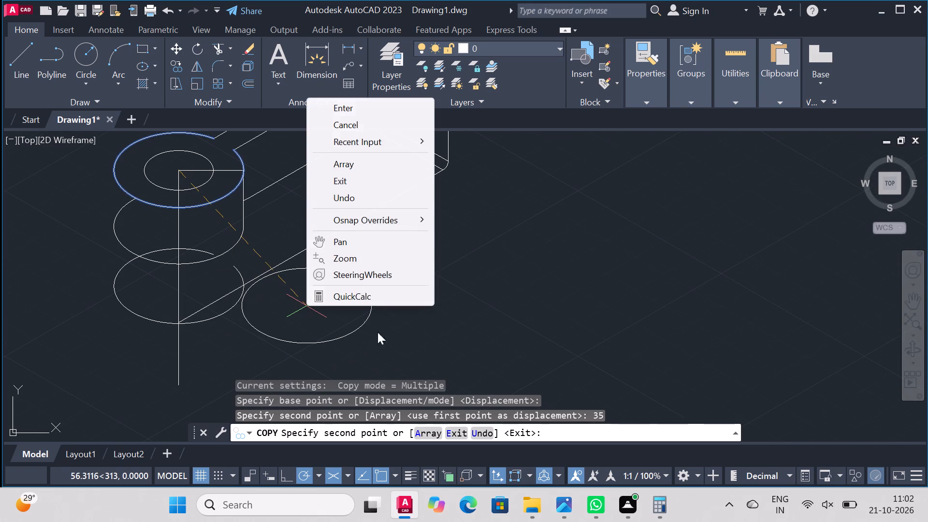
{"action": "left_click", "coordinate": [351, 108]}
Trim away the whole middle ellipse and the lowest ellipse's back arc between the ring's vertical axis and the web side.
{"action": "scroll", "coordinate": [308, 232], "scroll_direction": "down", "scroll_amount": 3}
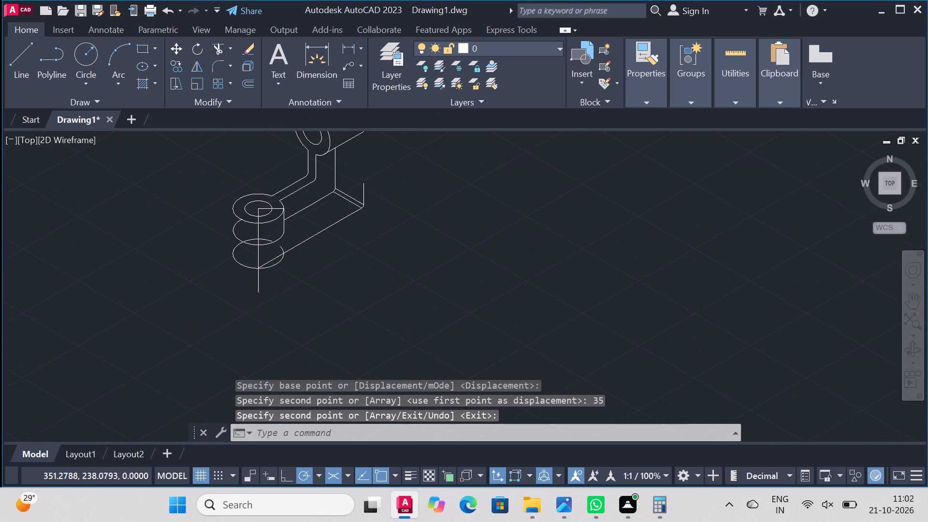
{"action": "scroll", "coordinate": [371, 262], "scroll_direction": "up", "scroll_amount": 3}
{"action": "scroll", "coordinate": [117, 247], "scroll_direction": "down", "scroll_amount": 4}
{"action": "scroll", "coordinate": [97, 179], "scroll_direction": "up", "scroll_amount": 3}
{"action": "scroll", "coordinate": [181, 261], "scroll_direction": "down", "scroll_amount": 2}
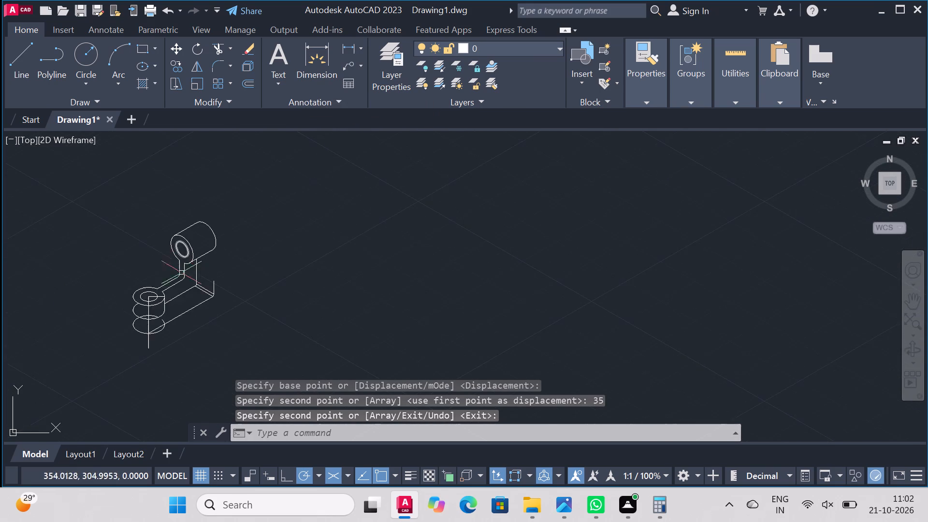
{"action": "scroll", "coordinate": [194, 314], "scroll_direction": "up", "scroll_amount": 2}
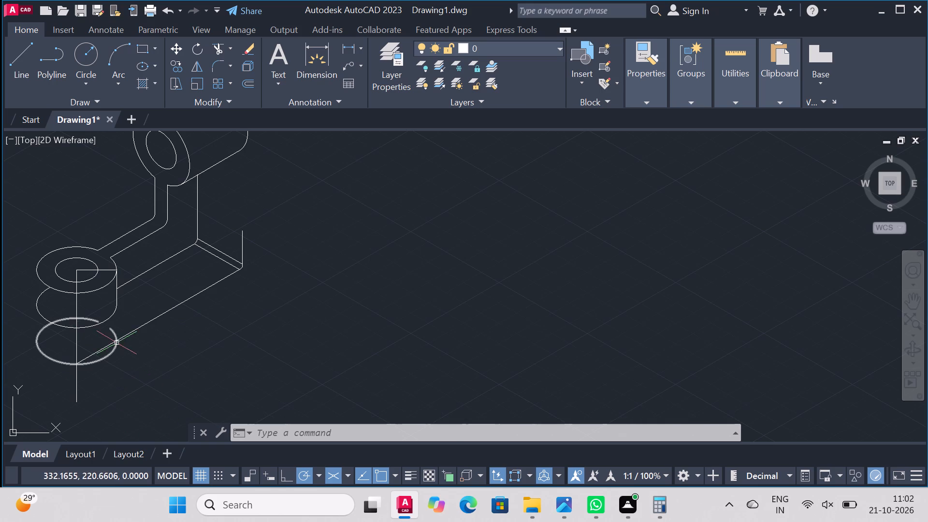
{"action": "scroll", "coordinate": [116, 343], "scroll_direction": "up", "scroll_amount": 2}
{"action": "scroll", "coordinate": [116, 342], "scroll_direction": "down", "scroll_amount": 2}
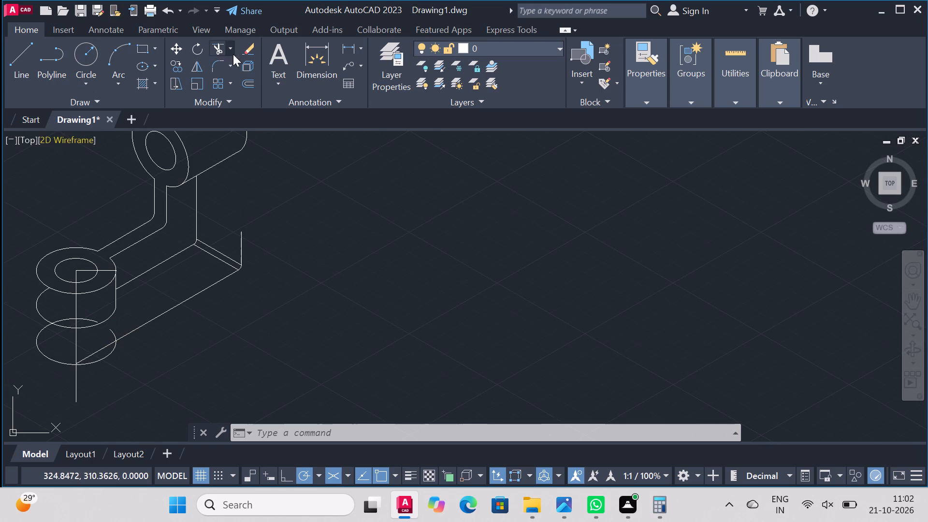
{"action": "left_click", "coordinate": [223, 51]}
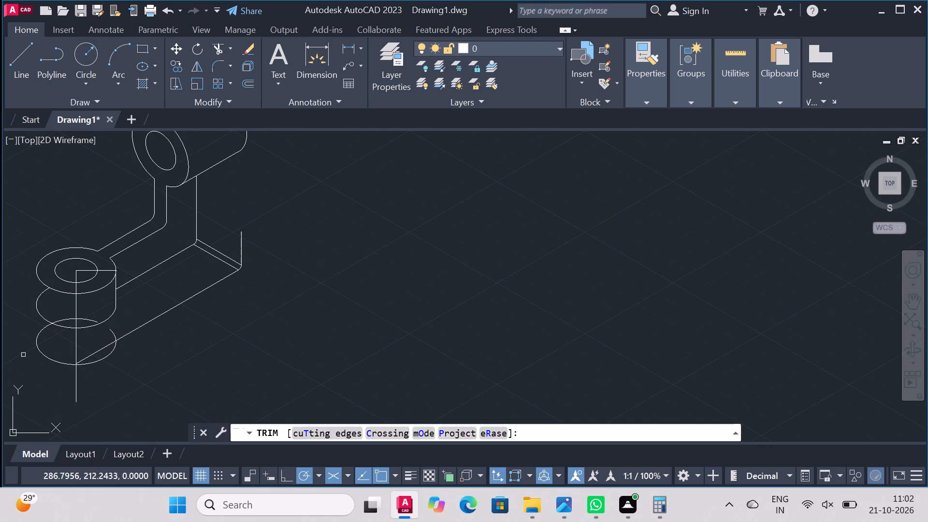
{"action": "left_click", "coordinate": [36, 300]}
{"action": "scroll", "coordinate": [85, 303], "scroll_direction": "up", "scroll_amount": 2}
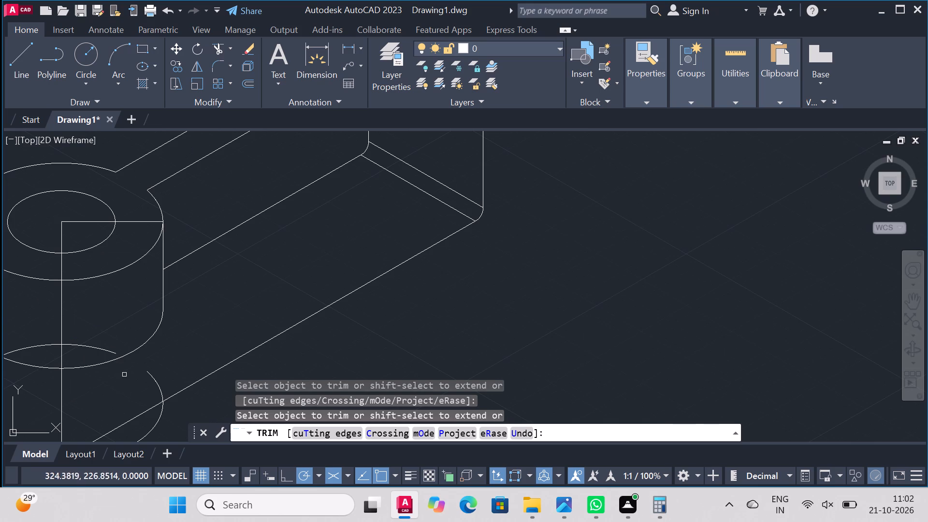
{"action": "scroll", "coordinate": [255, 310], "scroll_direction": "down", "scroll_amount": 2}
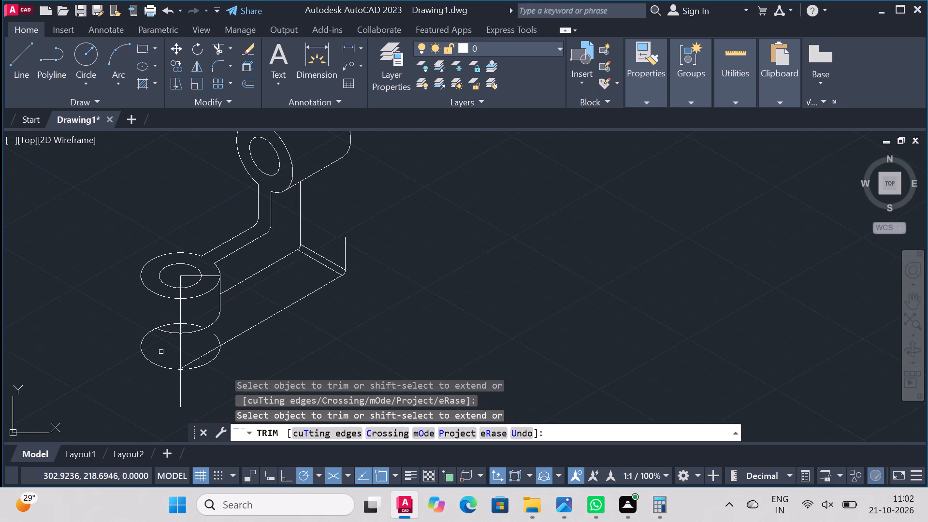
{"action": "scroll", "coordinate": [203, 343], "scroll_direction": "up", "scroll_amount": 2}
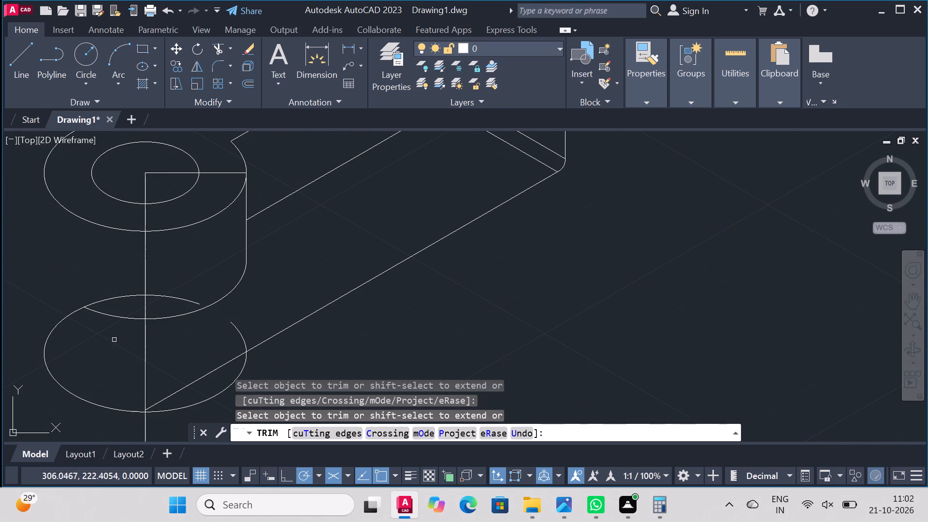
{"action": "left_click", "coordinate": [119, 317]}
{"action": "left_click", "coordinate": [168, 296]}
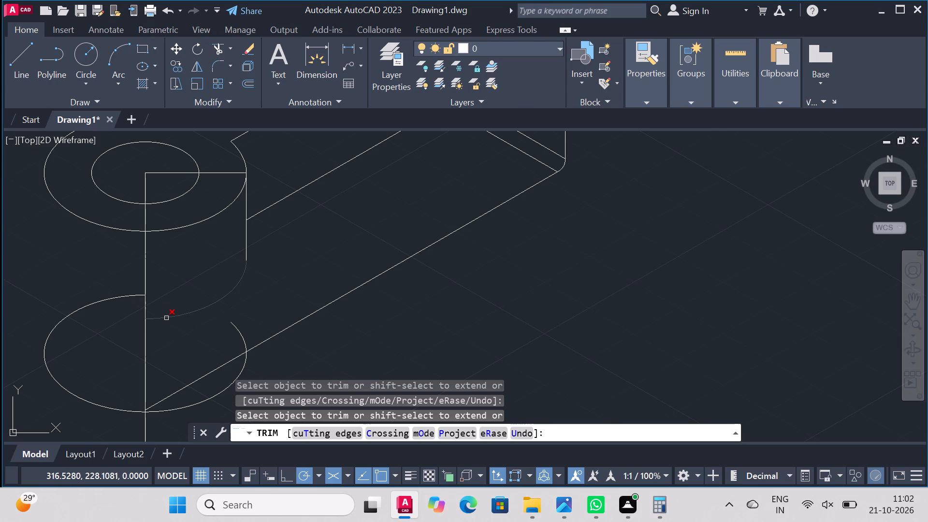
{"action": "left_click", "coordinate": [166, 318]}
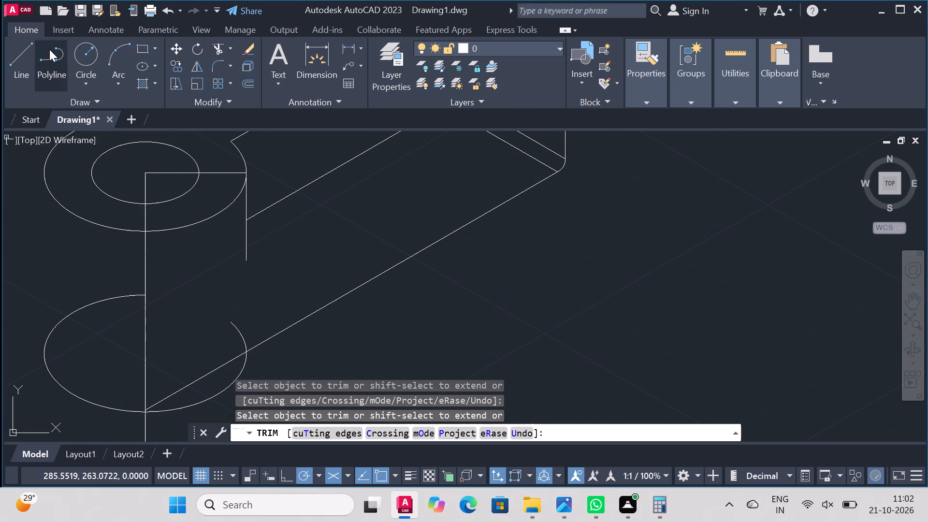
Draw a line from the ring's centre to the outer ellipse's side away from the web, continuing 35 straight down to the lowest ellipse.
{"action": "left_click", "coordinate": [16, 51]}
{"action": "scroll", "coordinate": [119, 201], "scroll_direction": "down", "scroll_amount": 2}
{"action": "scroll", "coordinate": [111, 202], "scroll_direction": "up", "scroll_amount": 3}
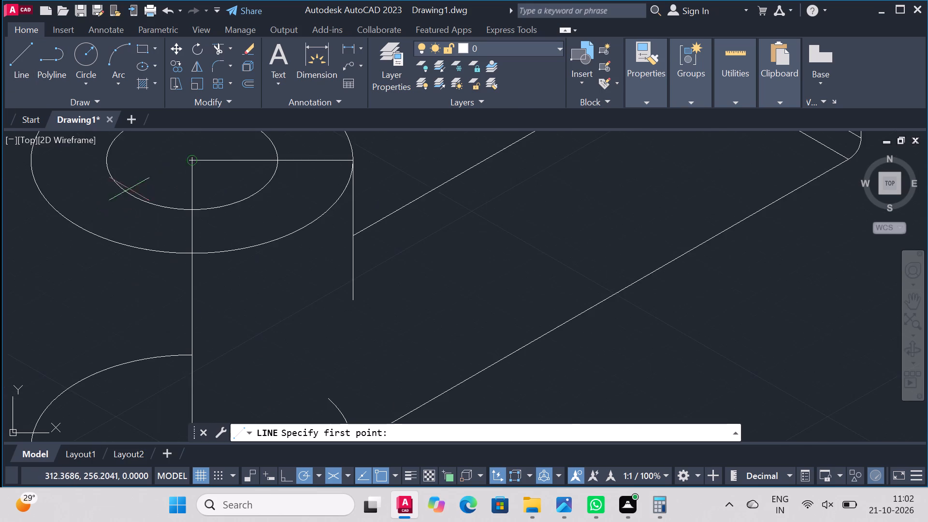
{"action": "scroll", "coordinate": [179, 201], "scroll_direction": "down", "scroll_amount": 4}
{"action": "scroll", "coordinate": [154, 160], "scroll_direction": "up", "scroll_amount": 3}
{"action": "left_click", "coordinate": [267, 312]}
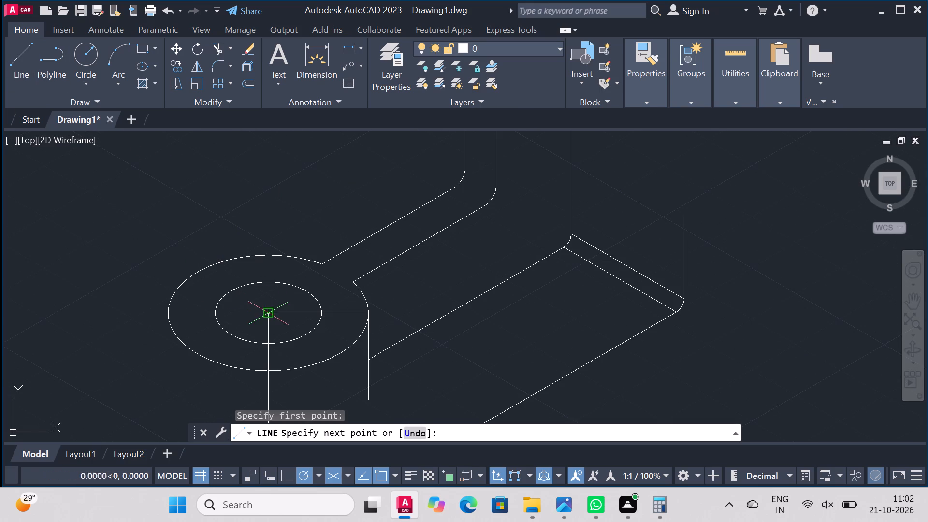
{"action": "left_click", "coordinate": [169, 308]}
{"action": "scroll", "coordinate": [182, 278], "scroll_direction": "down", "scroll_amount": 4}
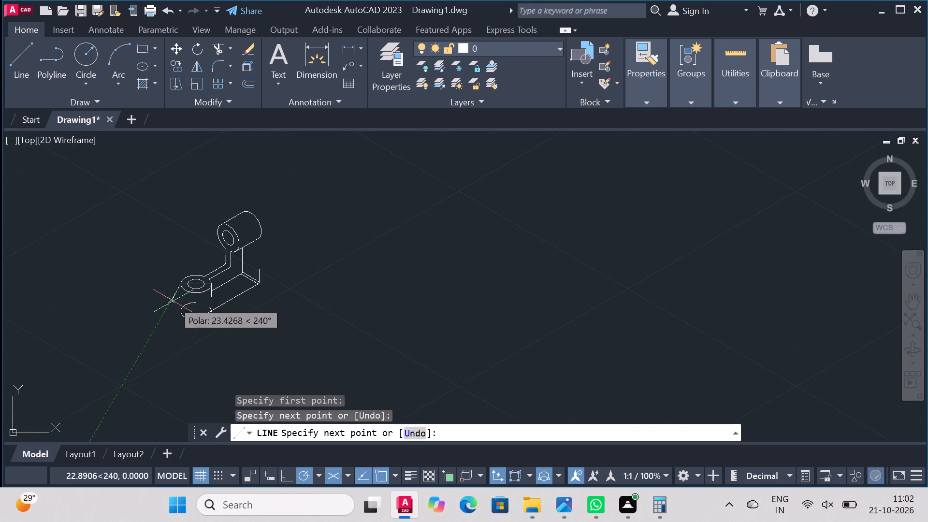
{"action": "scroll", "coordinate": [182, 309], "scroll_direction": "up", "scroll_amount": 4}
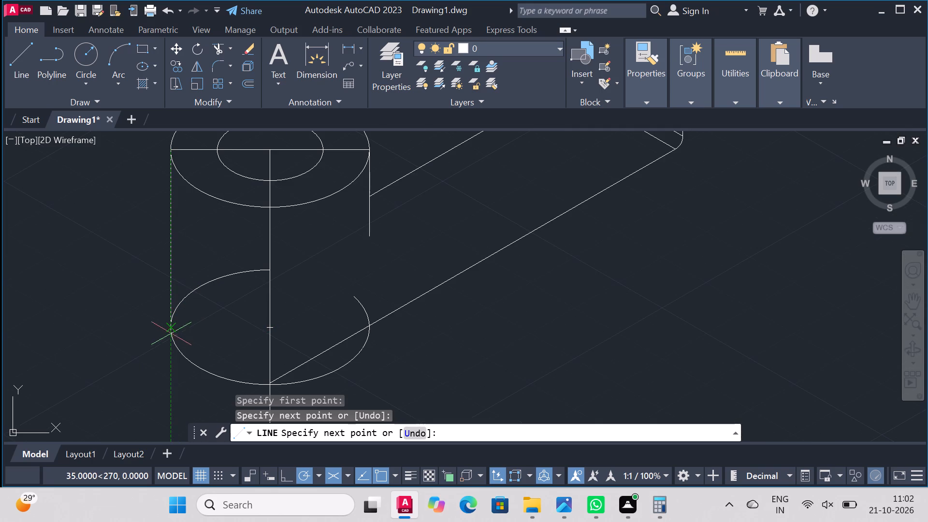
{"action": "left_click", "coordinate": [171, 327]}
{"action": "right_click", "coordinate": [171, 327]}
{"action": "left_click", "coordinate": [205, 148]}
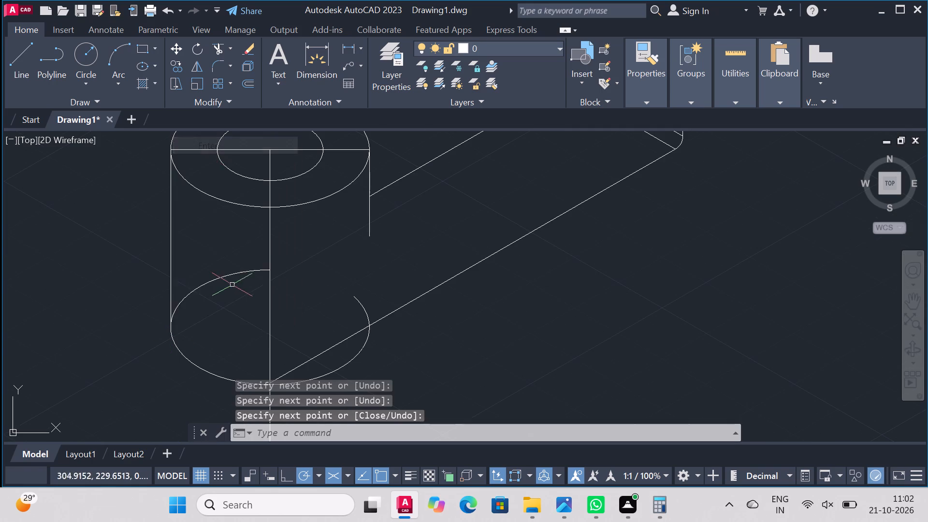
Trim the lowest ellipse's remaining back arc and the web's bottom edge where it runs into the lowest ellipse.
{"action": "scroll", "coordinate": [232, 285], "scroll_direction": "down", "scroll_amount": 3}
{"action": "scroll", "coordinate": [249, 234], "scroll_direction": "up", "scroll_amount": 3}
{"action": "left_click", "coordinate": [218, 50]}
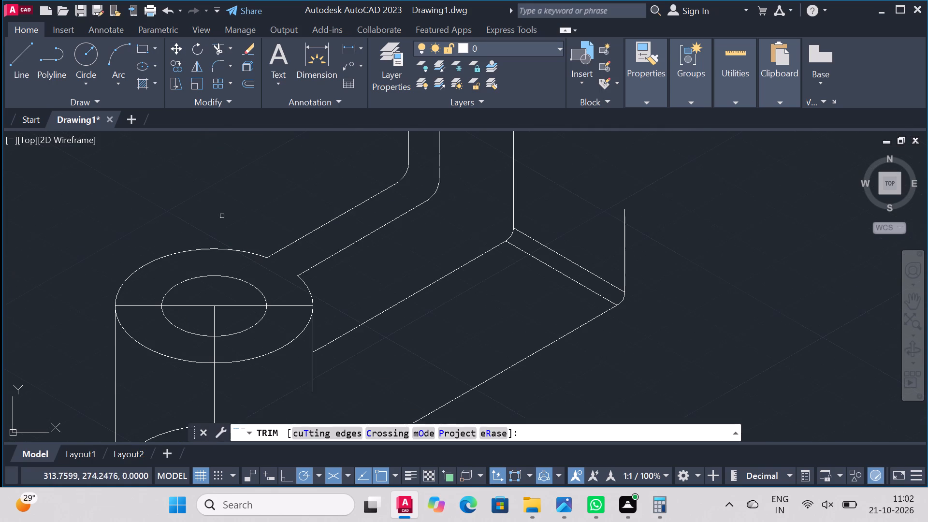
{"action": "scroll", "coordinate": [222, 216], "scroll_direction": "down", "scroll_amount": 3}
{"action": "left_click", "coordinate": [207, 271]}
{"action": "scroll", "coordinate": [239, 253], "scroll_direction": "up", "scroll_amount": 2}
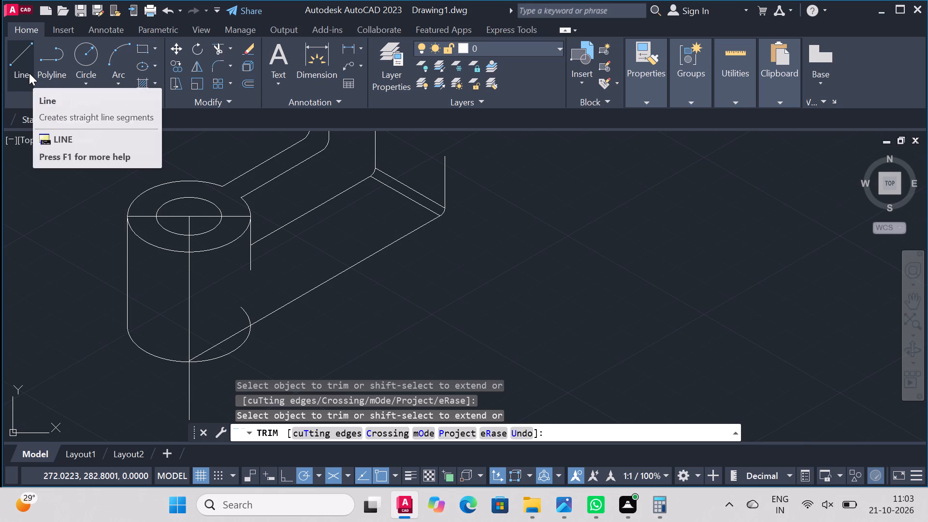
{"action": "left_click", "coordinate": [300, 296]}
{"action": "left_click", "coordinate": [229, 339]}
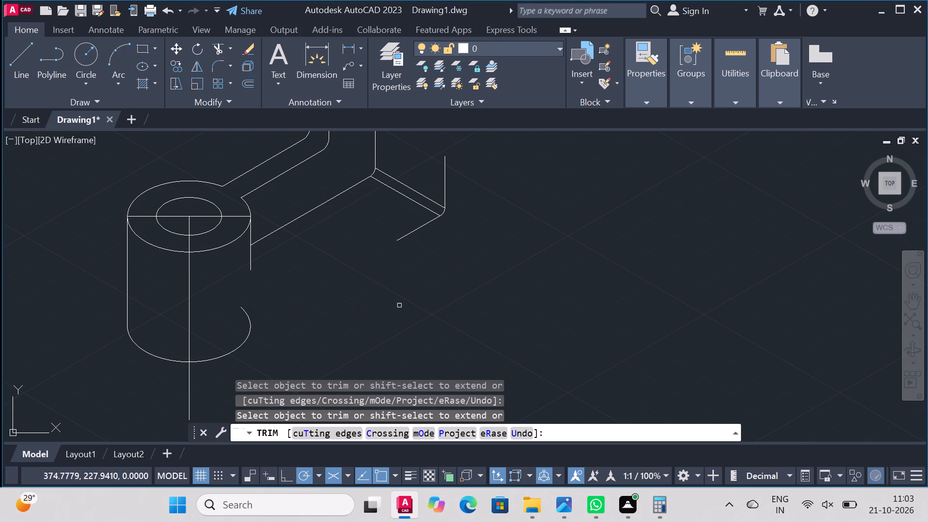
{"action": "right_click", "coordinate": [435, 283]}
{"action": "left_click", "coordinate": [473, 77]}
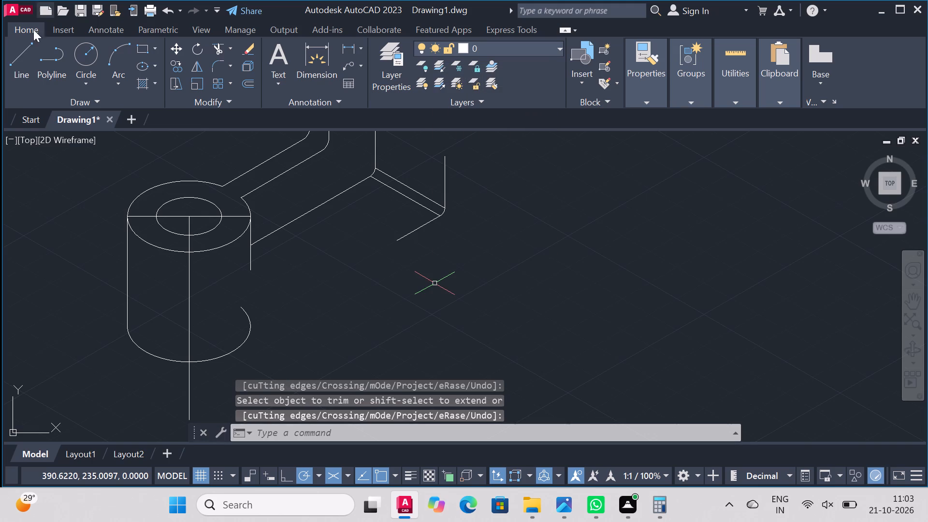
Copy the ring's outer ellipse 17 straight down from the ring's centre.
{"action": "left_click", "coordinate": [174, 65]}
{"action": "left_click", "coordinate": [164, 247]}
{"action": "right_click", "coordinate": [22, 187]}
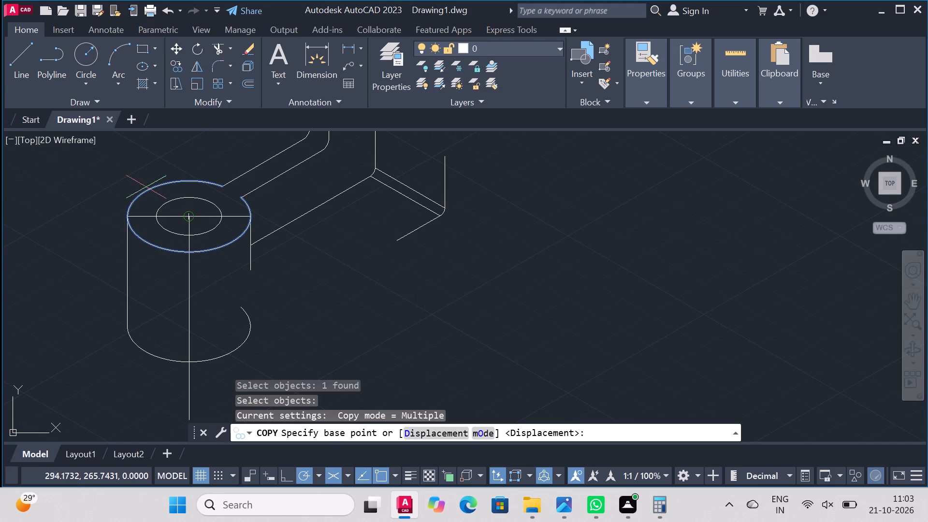
{"action": "left_click", "coordinate": [186, 216]}
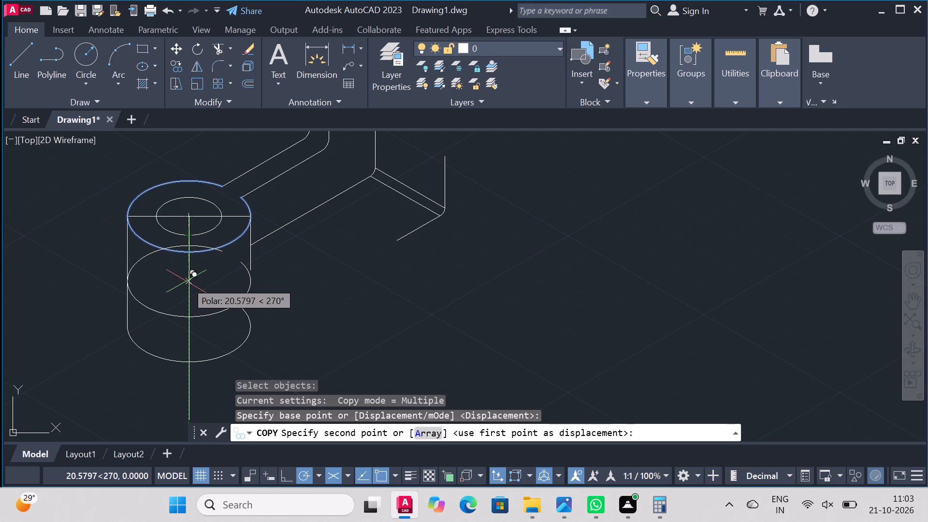
{"action": "type", "text": "17"}
{"action": "key", "text": "Return"}
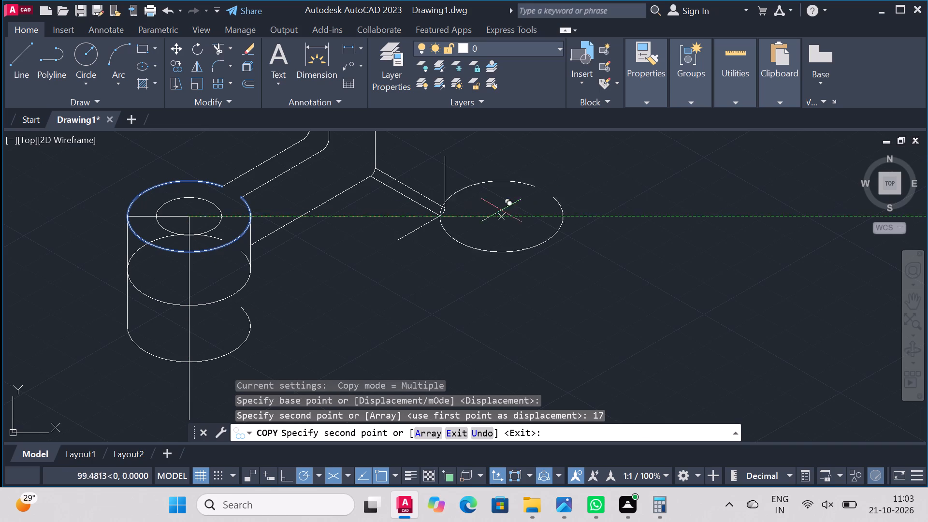
{"action": "right_click", "coordinate": [389, 239]}
{"action": "left_click", "coordinate": [457, 248]}
Trim the hidden back portions of the ellipse copied 17 down, including the small arc pieces inside the ring's hole.
{"action": "scroll", "coordinate": [322, 256], "scroll_direction": "up", "scroll_amount": 2}
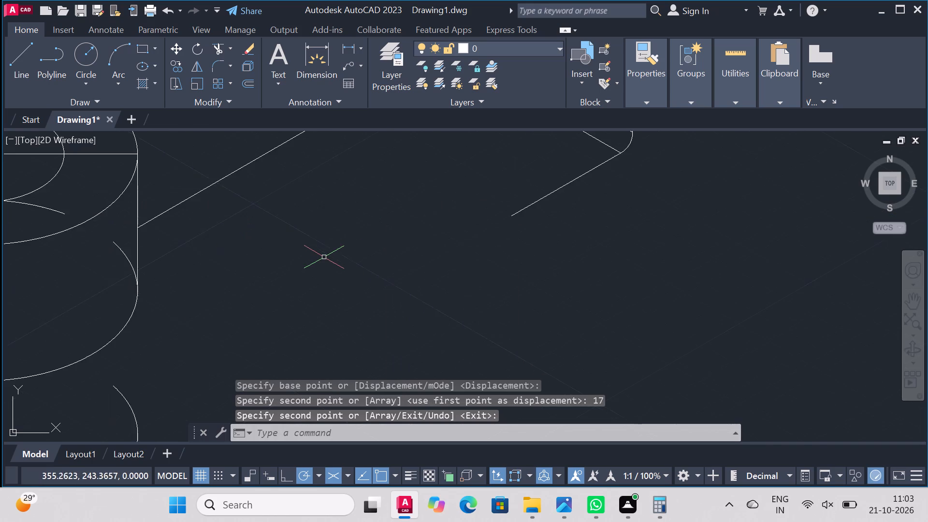
{"action": "scroll", "coordinate": [324, 257], "scroll_direction": "down", "scroll_amount": 3}
{"action": "scroll", "coordinate": [237, 177], "scroll_direction": "up", "scroll_amount": 1}
{"action": "left_click", "coordinate": [220, 48]}
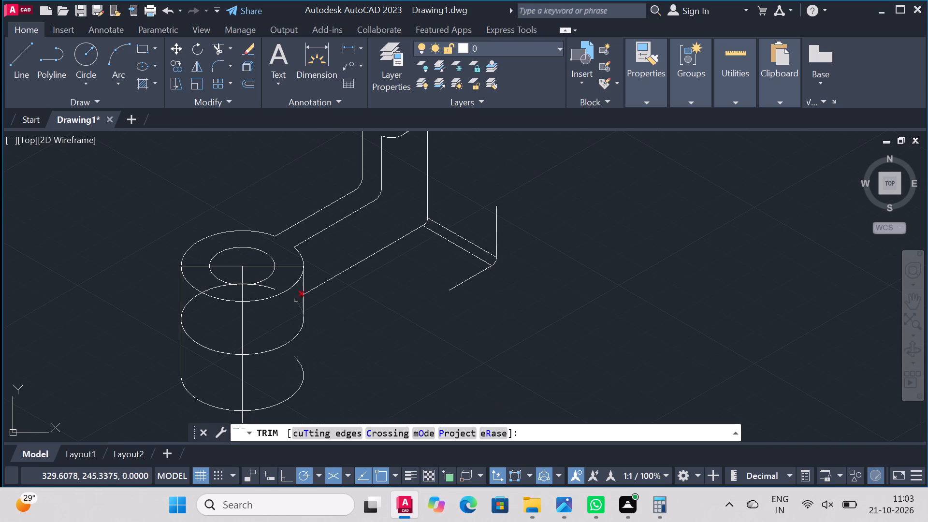
{"action": "left_click", "coordinate": [297, 306]}
{"action": "left_click", "coordinate": [270, 288]}
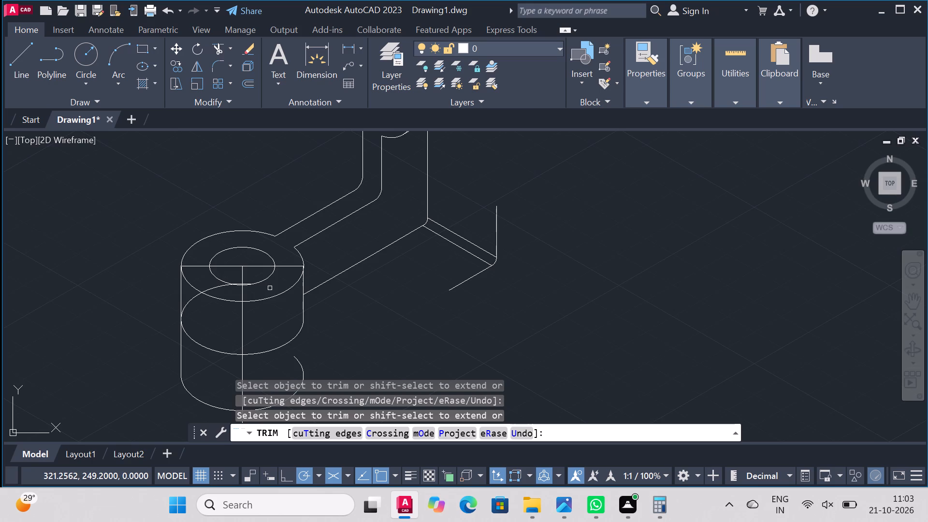
{"action": "scroll", "coordinate": [222, 288], "scroll_direction": "up", "scroll_amount": 3}
{"action": "left_click", "coordinate": [222, 283]}
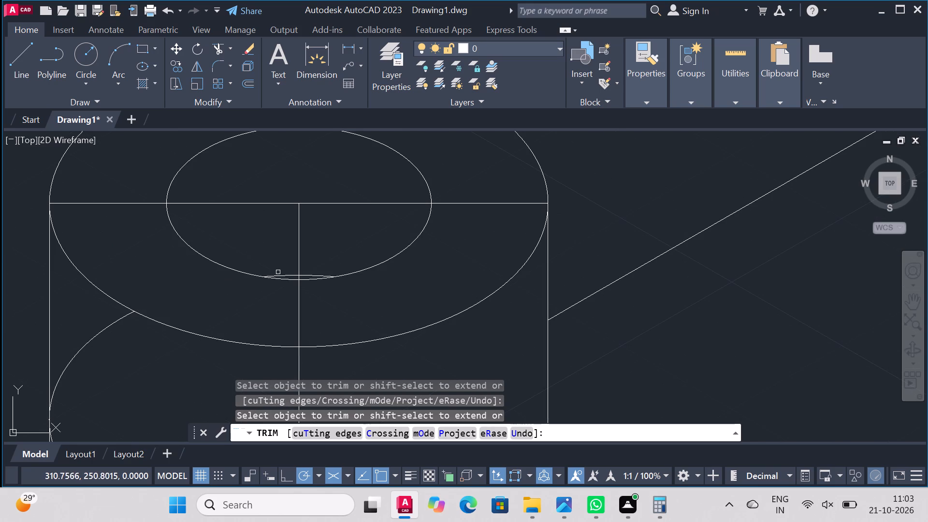
{"action": "left_click", "coordinate": [279, 275]}
{"action": "left_click", "coordinate": [303, 275]}
{"action": "scroll", "coordinate": [222, 275], "scroll_direction": "down", "scroll_amount": 2}
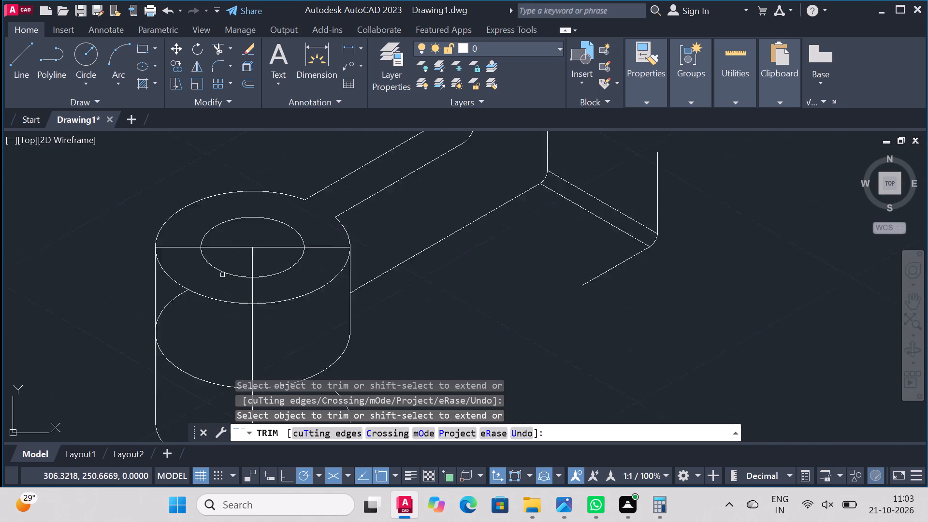
{"action": "scroll", "coordinate": [222, 275], "scroll_direction": "down", "scroll_amount": 2}
{"action": "left_click", "coordinate": [203, 286]}
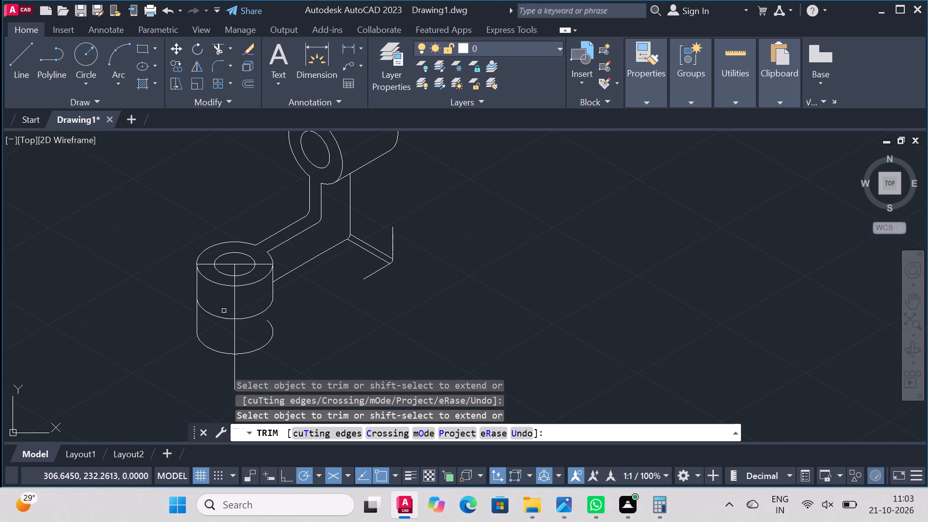
{"action": "scroll", "coordinate": [252, 302], "scroll_direction": "down", "scroll_amount": 2}
{"action": "scroll", "coordinate": [281, 314], "scroll_direction": "up", "scroll_amount": 2}
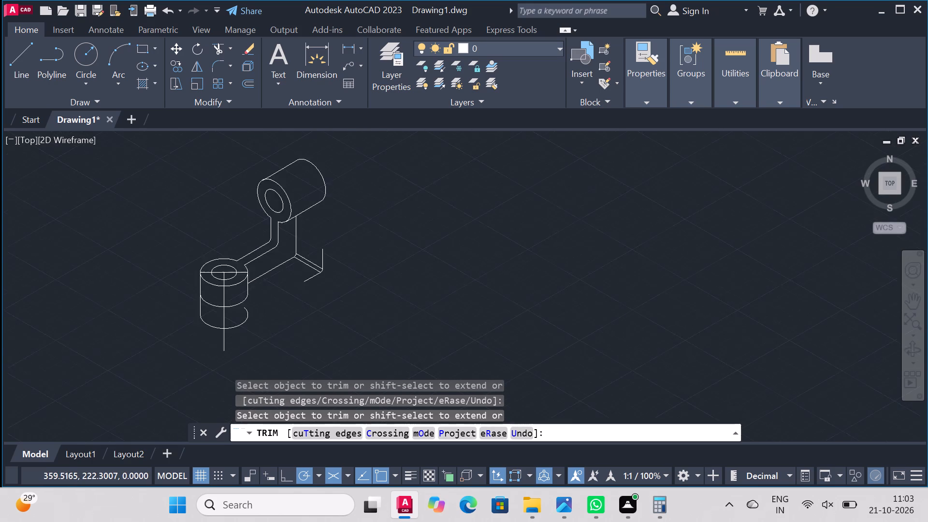
{"action": "scroll", "coordinate": [243, 314], "scroll_direction": "up", "scroll_amount": 2}
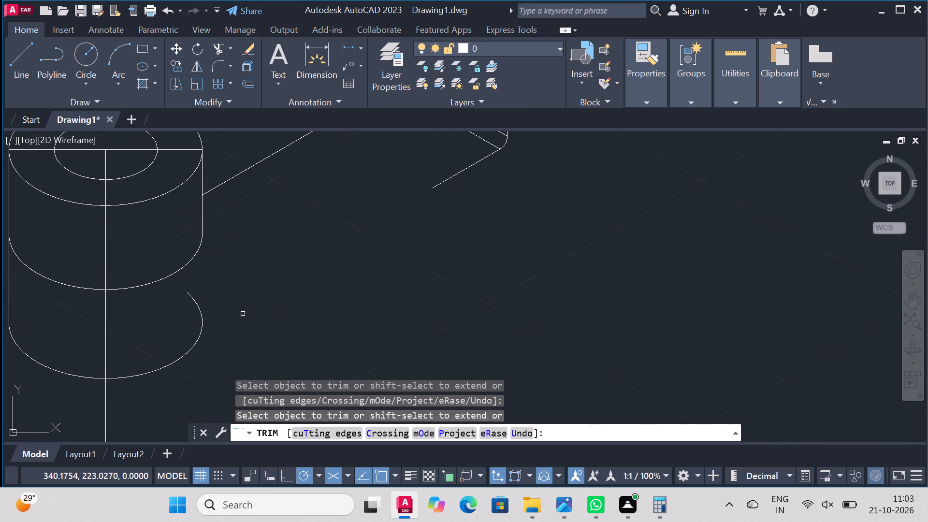
Draw a line from the middle ellipse's front point on the vertical axis to the lower end of the side extension's corner fillet.
{"action": "left_click", "coordinate": [12, 66]}
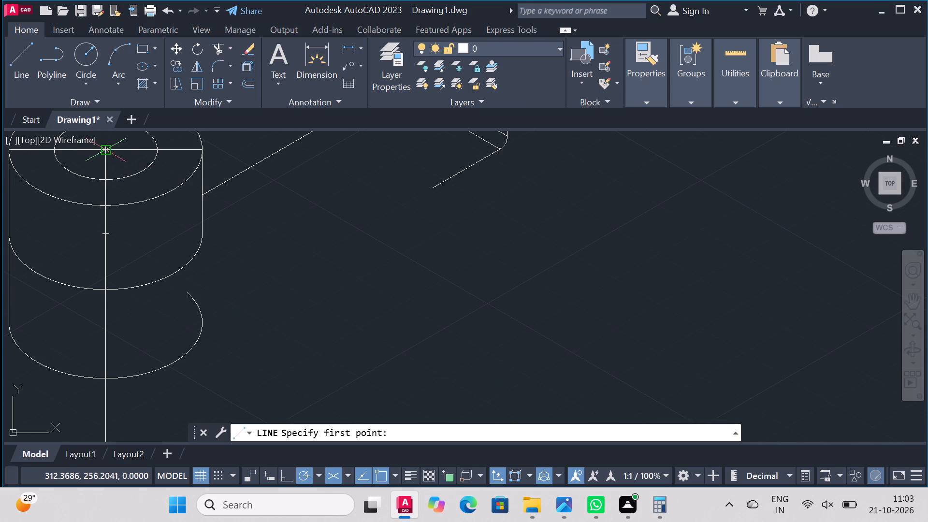
{"action": "left_click", "coordinate": [107, 290]}
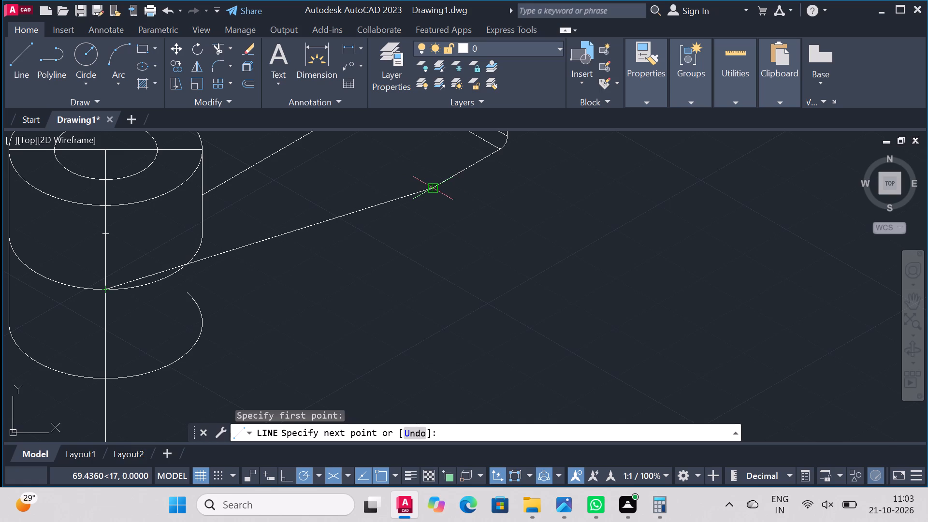
{"action": "left_click", "coordinate": [498, 148]}
{"action": "right_click", "coordinate": [498, 148]}
{"action": "left_click", "coordinate": [533, 152]}
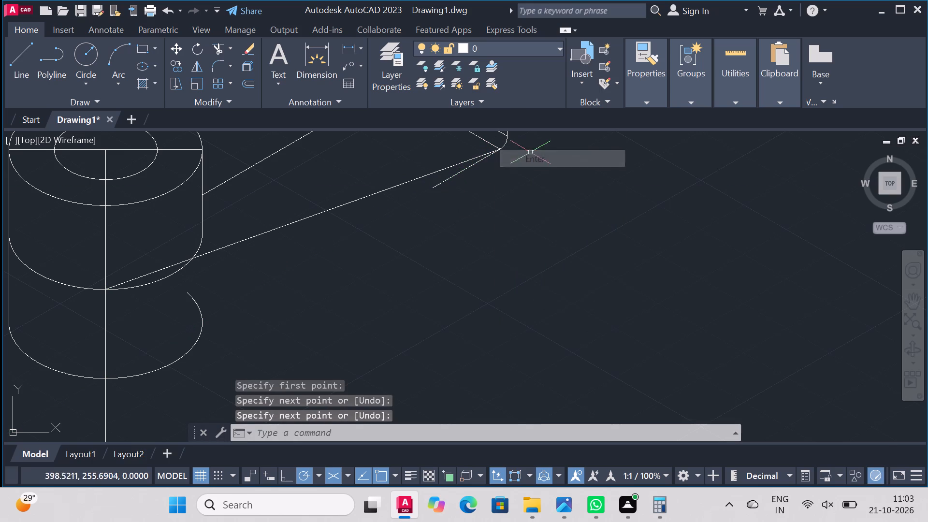
Trim away the leftover 30° edge stub that runs from the lower end of the side extension's corner fillet.
{"action": "left_click", "coordinate": [215, 52]}
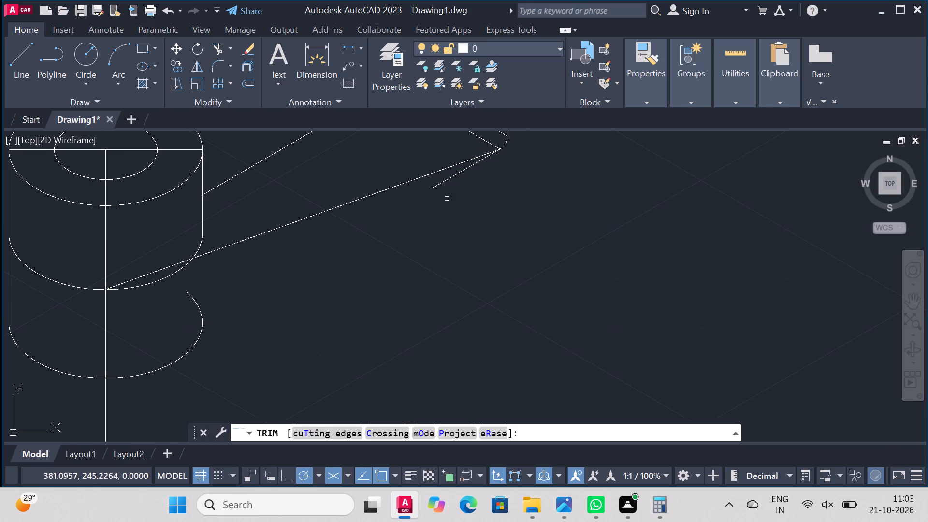
{"action": "left_click", "coordinate": [449, 181]}
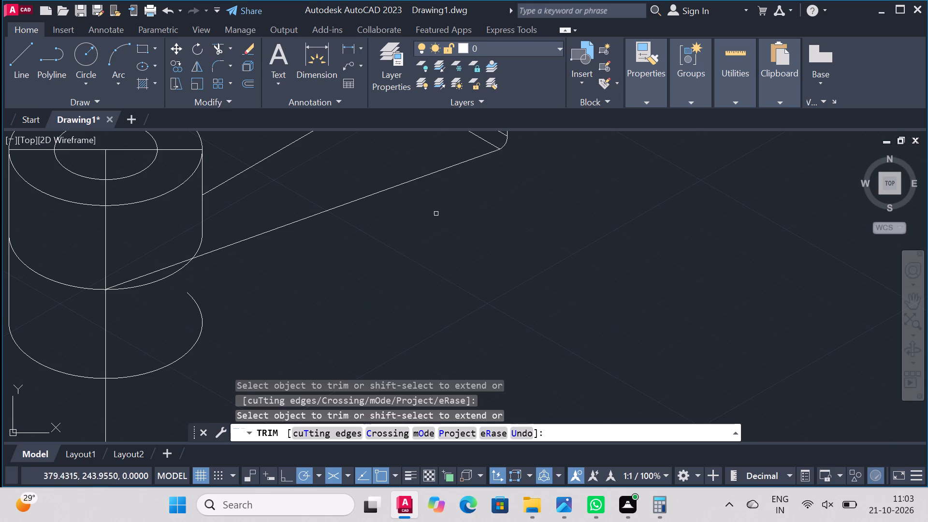
{"action": "scroll", "coordinate": [495, 279], "scroll_direction": "down", "scroll_amount": 2}
{"action": "scroll", "coordinate": [492, 241], "scroll_direction": "up", "scroll_amount": 1}
{"action": "right_click", "coordinate": [622, 195]}
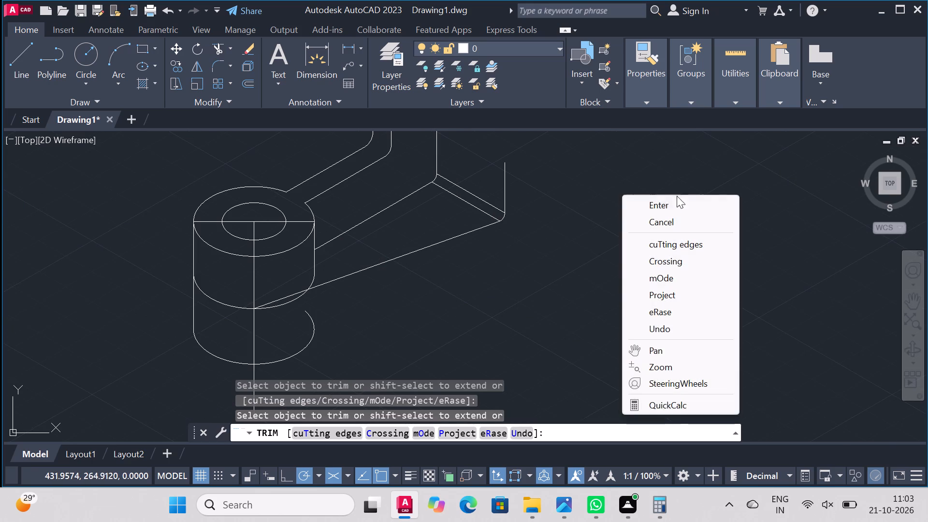
{"action": "left_click", "coordinate": [676, 205]}
Trim the middle ellipse's front arc between the vertical axis and the new slanted line.
{"action": "scroll", "coordinate": [457, 291], "scroll_direction": "up", "scroll_amount": 2}
{"action": "scroll", "coordinate": [390, 310], "scroll_direction": "down", "scroll_amount": 3}
{"action": "scroll", "coordinate": [387, 310], "scroll_direction": "up", "scroll_amount": 1}
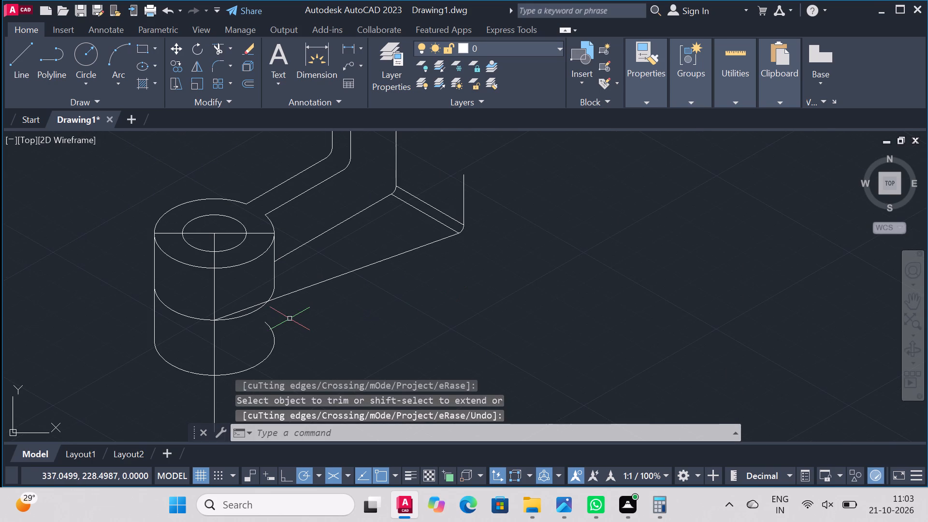
{"action": "scroll", "coordinate": [290, 319], "scroll_direction": "down", "scroll_amount": 2}
{"action": "scroll", "coordinate": [274, 331], "scroll_direction": "up", "scroll_amount": 3}
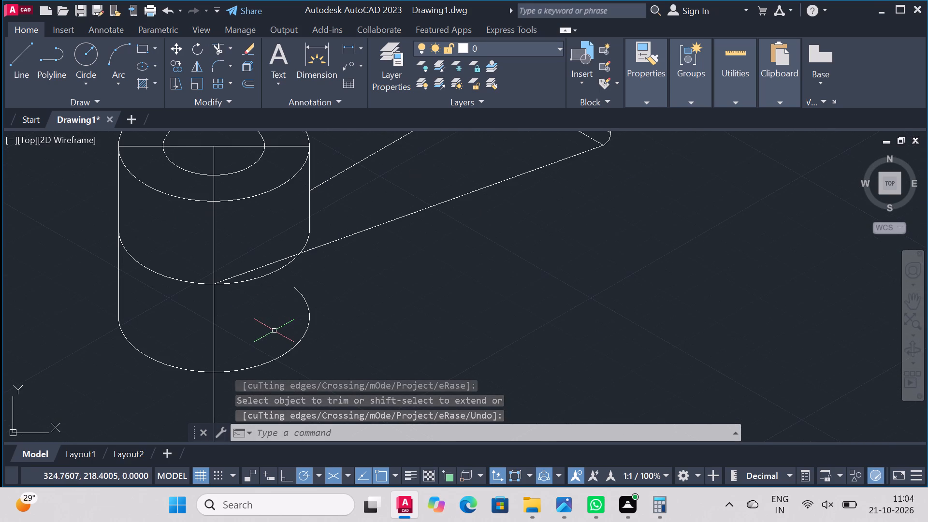
{"action": "left_click", "coordinate": [215, 49]}
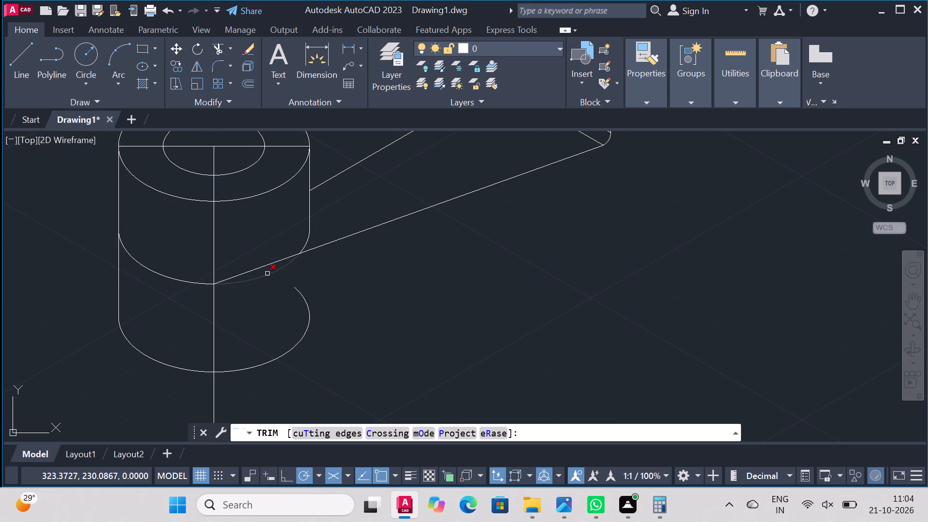
{"action": "left_click", "coordinate": [267, 274]}
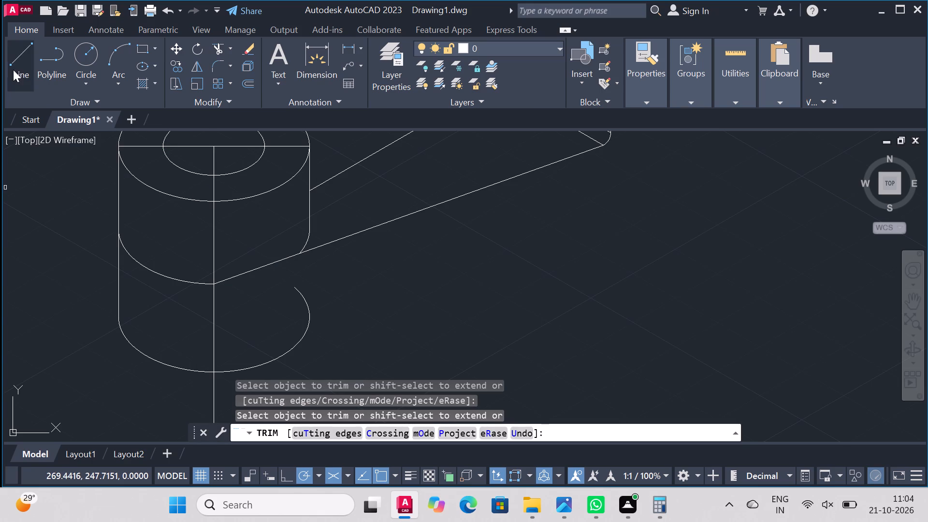
Draw a line 8 straight down from the middle ellipse's front point on the vertical axis.
{"action": "left_click", "coordinate": [16, 63]}
{"action": "left_click", "coordinate": [211, 284]}
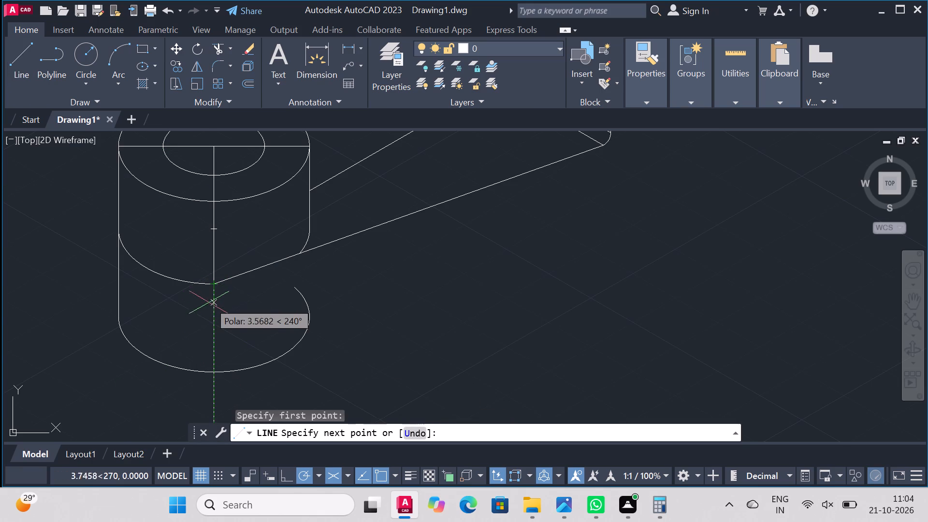
{"action": "key", "text": "8"}
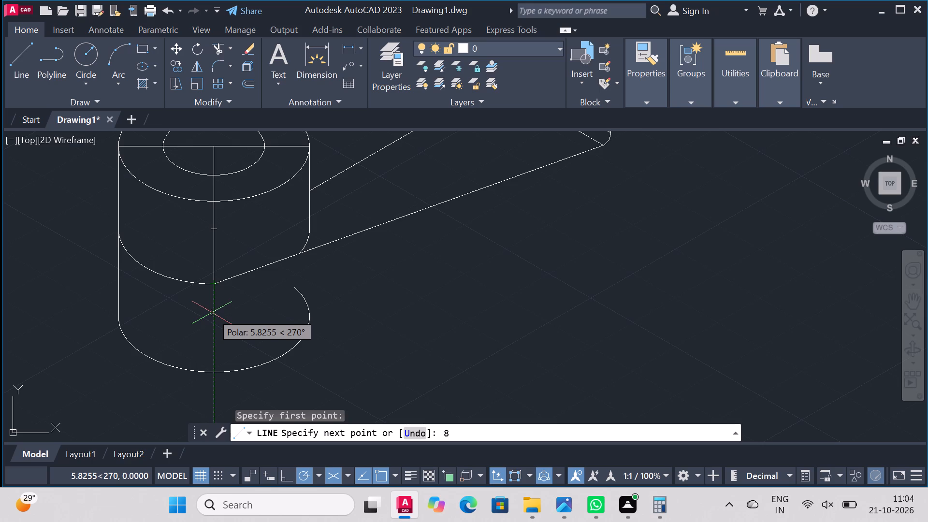
{"action": "key", "text": "Return"}
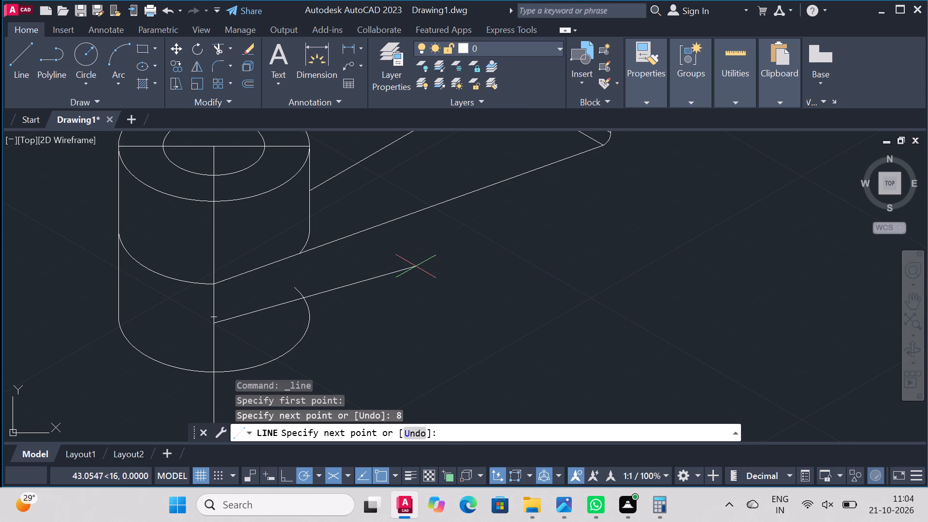
{"action": "right_click", "coordinate": [412, 261]}
{"action": "left_click", "coordinate": [447, 270]}
Draw a line at 330° from inside the side extension's corner fillet to just past its arc, continuing it 8 straight down.
{"action": "scroll", "coordinate": [555, 264], "scroll_direction": "down", "scroll_amount": 3}
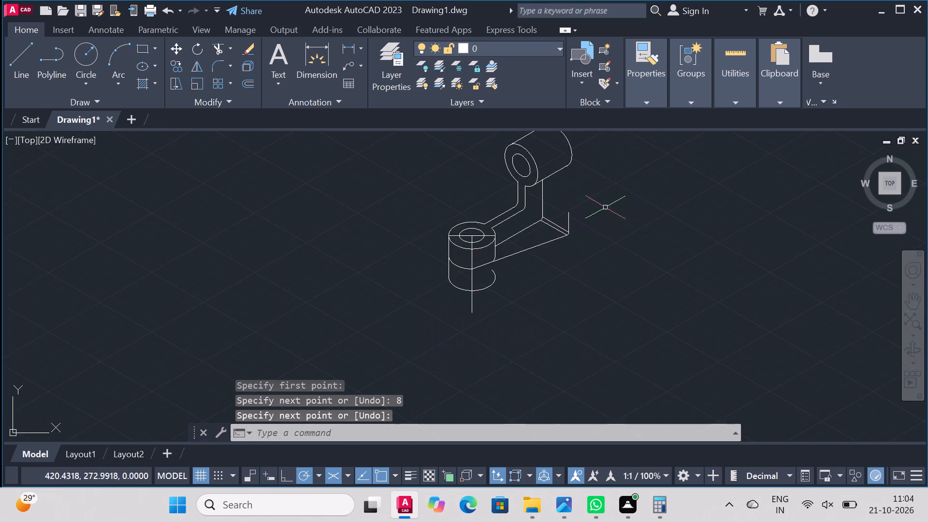
{"action": "scroll", "coordinate": [609, 198], "scroll_direction": "up", "scroll_amount": 3}
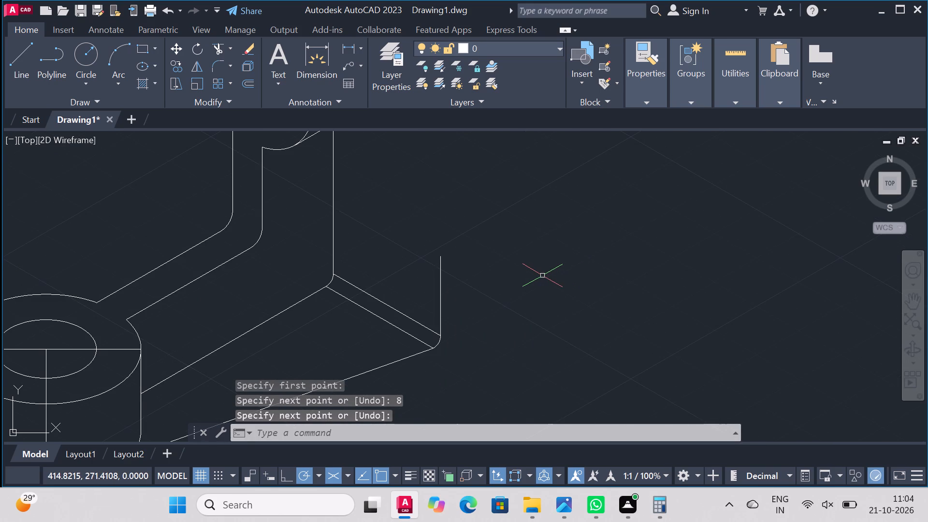
{"action": "scroll", "coordinate": [536, 296], "scroll_direction": "up", "scroll_amount": 1}
{"action": "scroll", "coordinate": [536, 296], "scroll_direction": "down", "scroll_amount": 2}
{"action": "scroll", "coordinate": [469, 329], "scroll_direction": "up", "scroll_amount": 2}
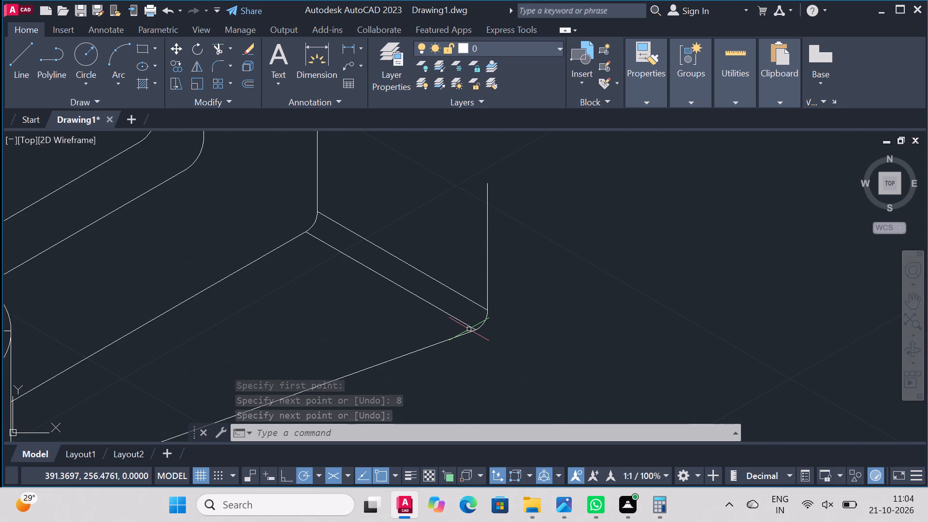
{"action": "scroll", "coordinate": [470, 328], "scroll_direction": "up", "scroll_amount": 2}
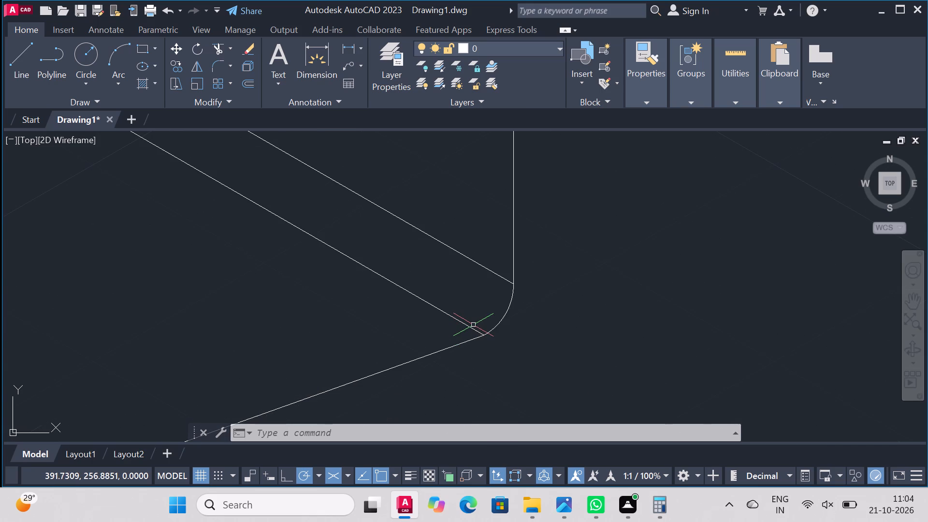
{"action": "right_click", "coordinate": [522, 280]}
{"action": "left_click", "coordinate": [575, 203]}
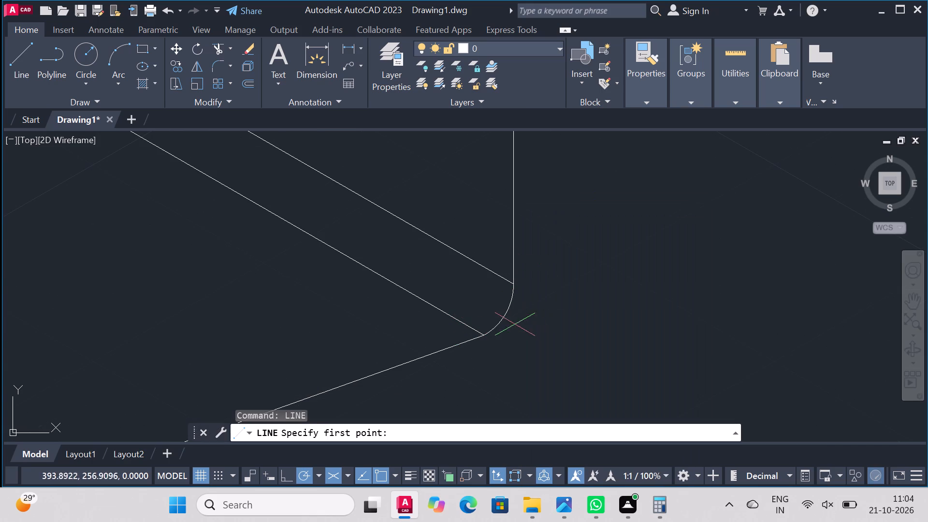
{"action": "left_click", "coordinate": [451, 285]}
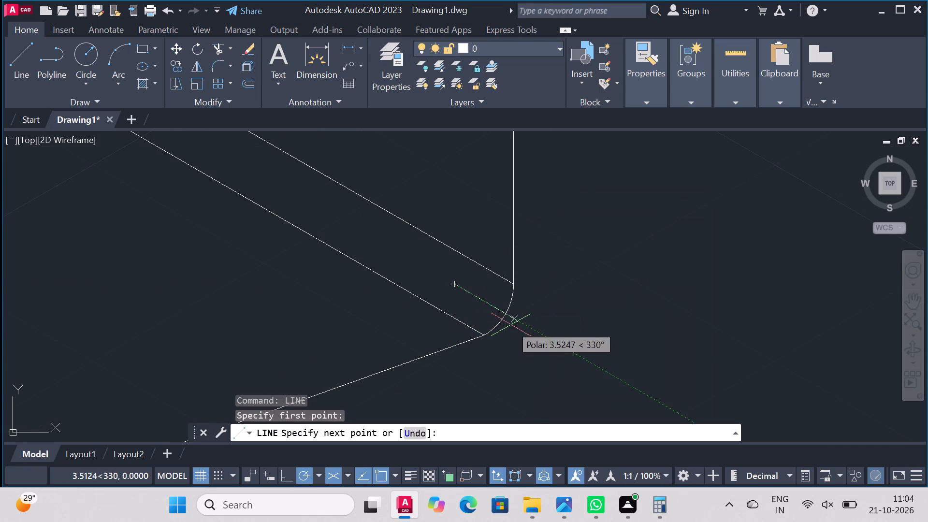
{"action": "left_click", "coordinate": [505, 315]}
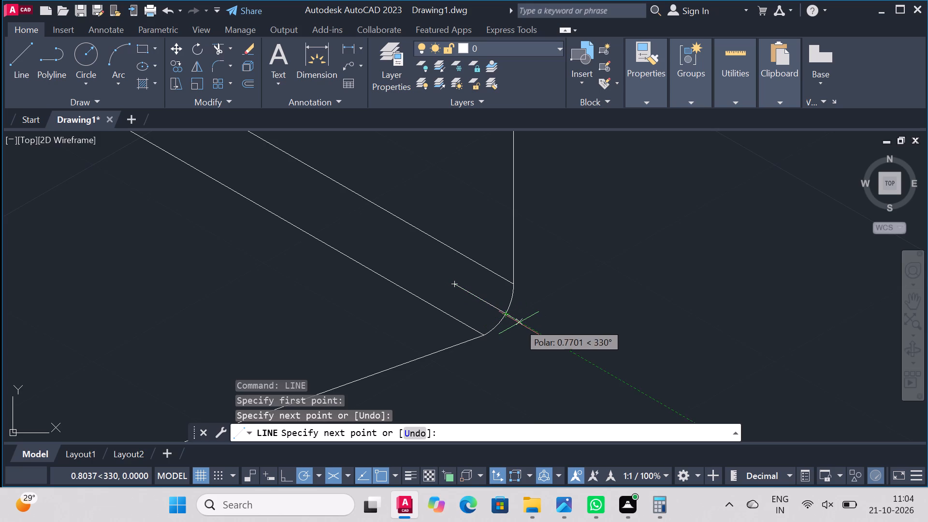
{"action": "left_click", "coordinate": [519, 323]}
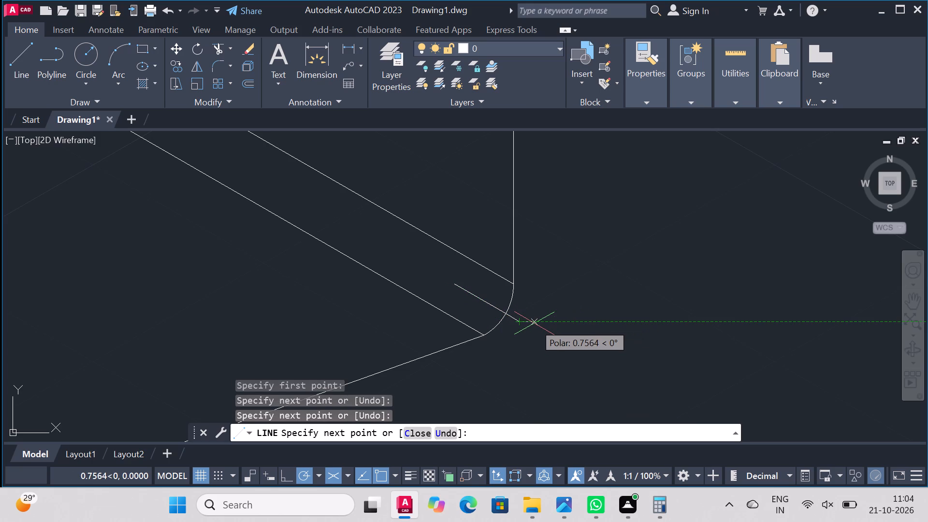
{"action": "scroll", "coordinate": [545, 304], "scroll_direction": "down", "scroll_amount": 3}
{"action": "scroll", "coordinate": [552, 340], "scroll_direction": "up", "scroll_amount": 1}
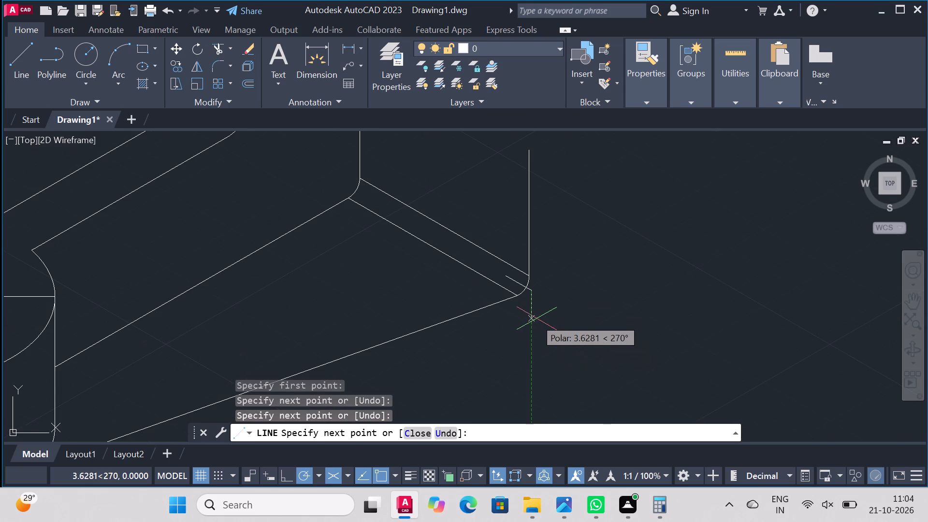
{"action": "key", "text": "8"}
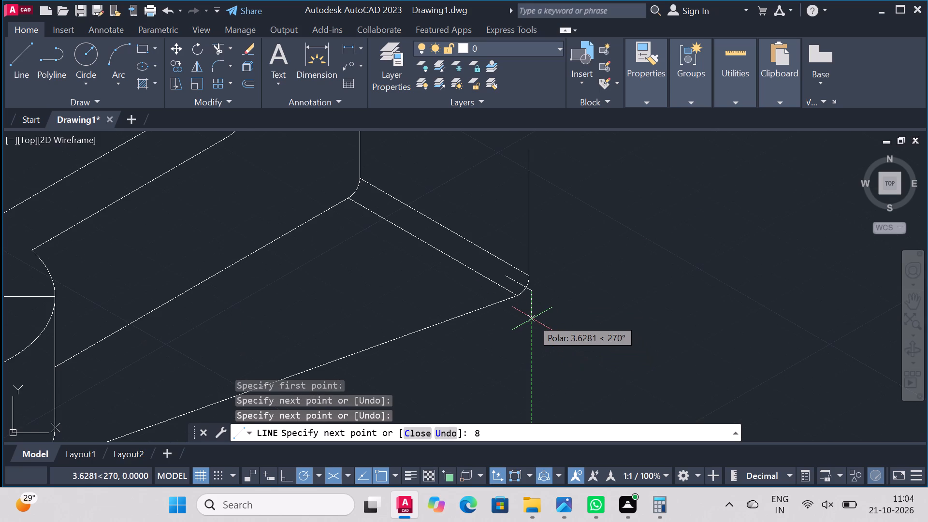
{"action": "key", "text": "Return"}
Continue the line from the 8-long drop at the fillet to the lower end of the 8-long line on the ring's axis.
{"action": "scroll", "coordinate": [141, 394], "scroll_direction": "down", "scroll_amount": 4}
{"action": "scroll", "coordinate": [128, 394], "scroll_direction": "up", "scroll_amount": 3}
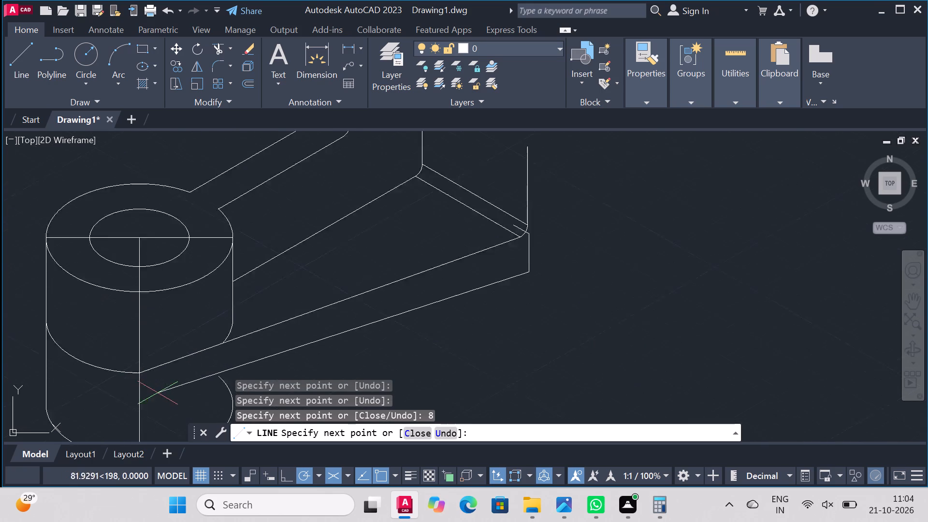
{"action": "scroll", "coordinate": [158, 393], "scroll_direction": "up", "scroll_amount": 1}
{"action": "scroll", "coordinate": [166, 364], "scroll_direction": "down", "scroll_amount": 2}
{"action": "scroll", "coordinate": [161, 386], "scroll_direction": "up", "scroll_amount": 1}
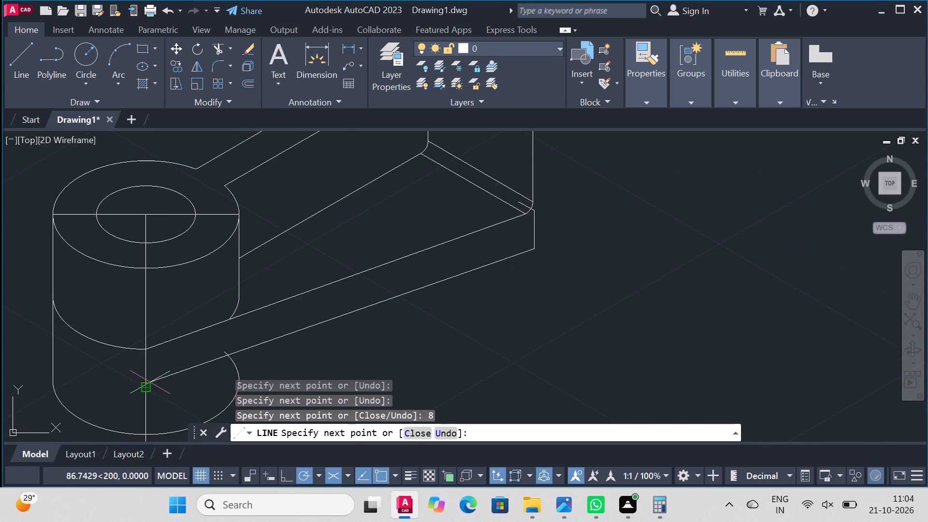
{"action": "left_click", "coordinate": [144, 385]}
{"action": "right_click", "coordinate": [144, 385]}
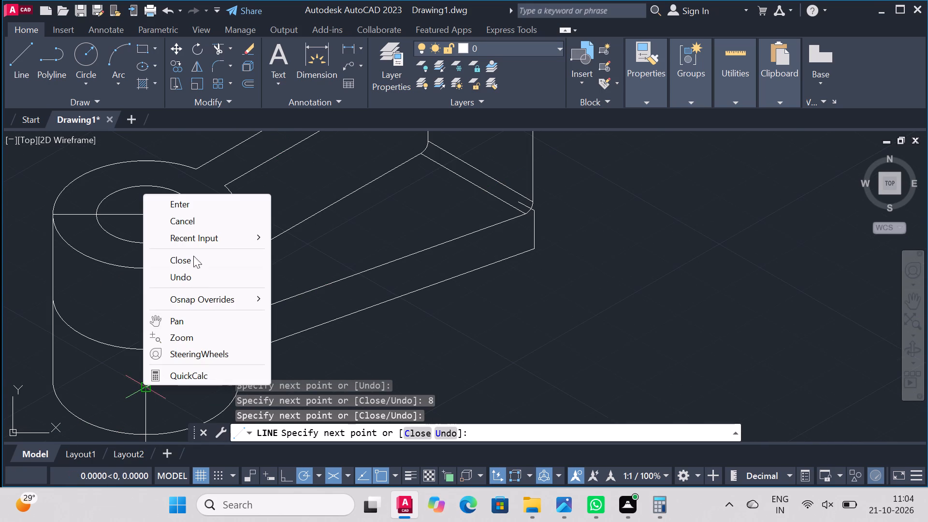
{"action": "left_click", "coordinate": [193, 202]}
Trim the tip of the lowest ellipse's arc that sticks out above the lower slanted line.
{"action": "scroll", "coordinate": [344, 252], "scroll_direction": "down", "scroll_amount": 3}
{"action": "scroll", "coordinate": [319, 352], "scroll_direction": "up", "scroll_amount": 2}
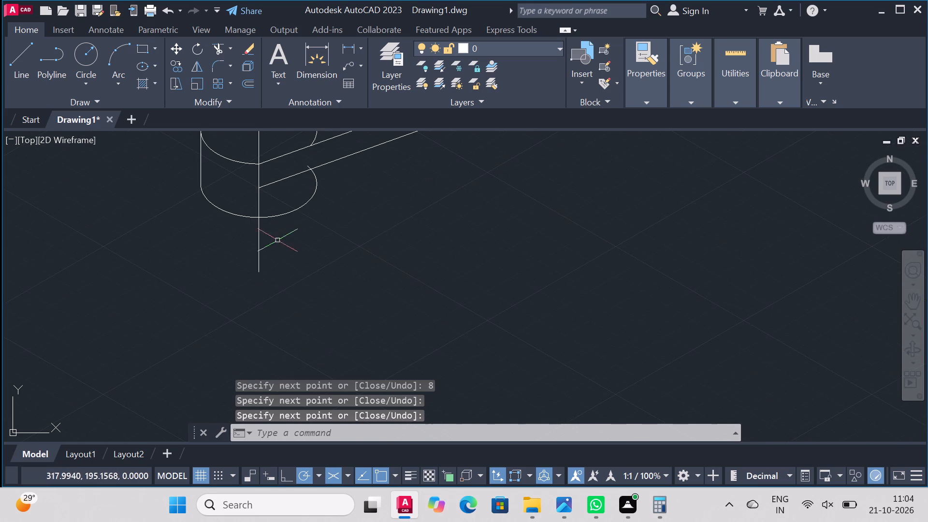
{"action": "scroll", "coordinate": [345, 310], "scroll_direction": "down", "scroll_amount": 3}
{"action": "scroll", "coordinate": [326, 223], "scroll_direction": "up", "scroll_amount": 1}
{"action": "left_click", "coordinate": [215, 47]}
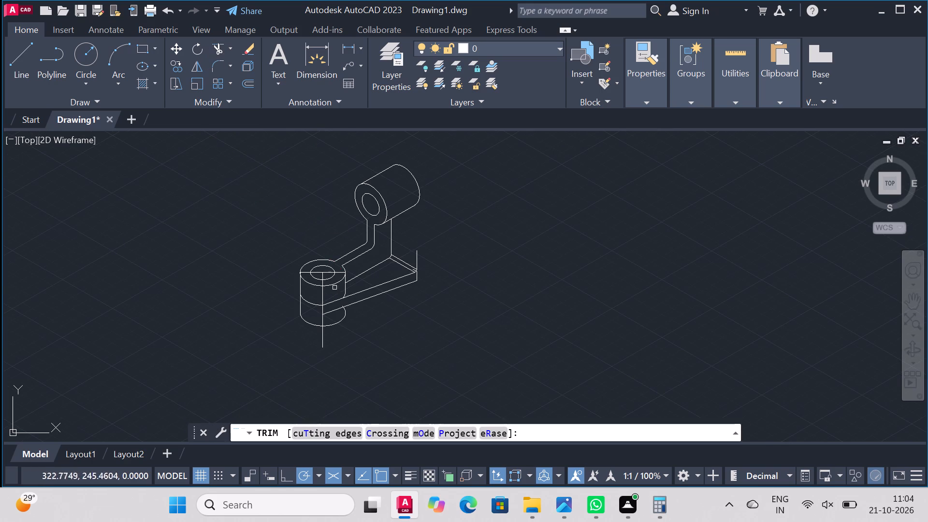
{"action": "scroll", "coordinate": [336, 303], "scroll_direction": "up", "scroll_amount": 3}
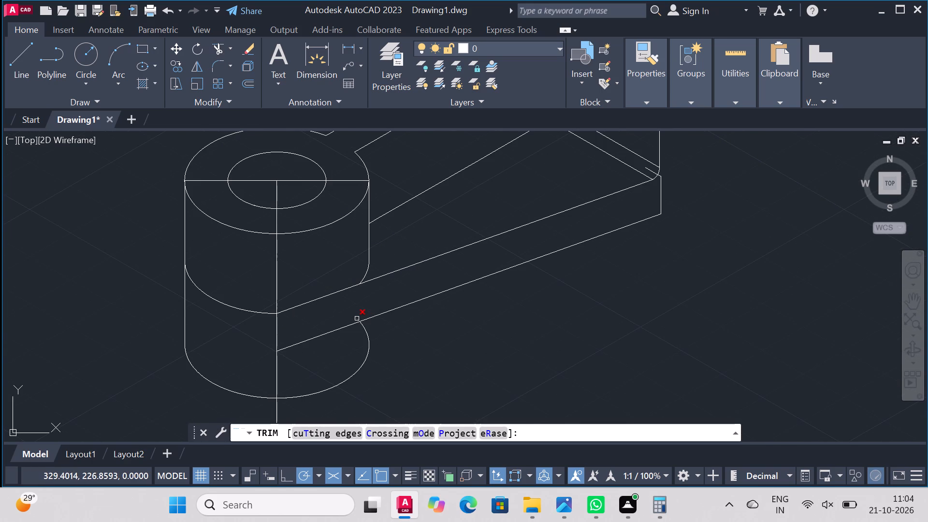
{"action": "left_click", "coordinate": [357, 319]}
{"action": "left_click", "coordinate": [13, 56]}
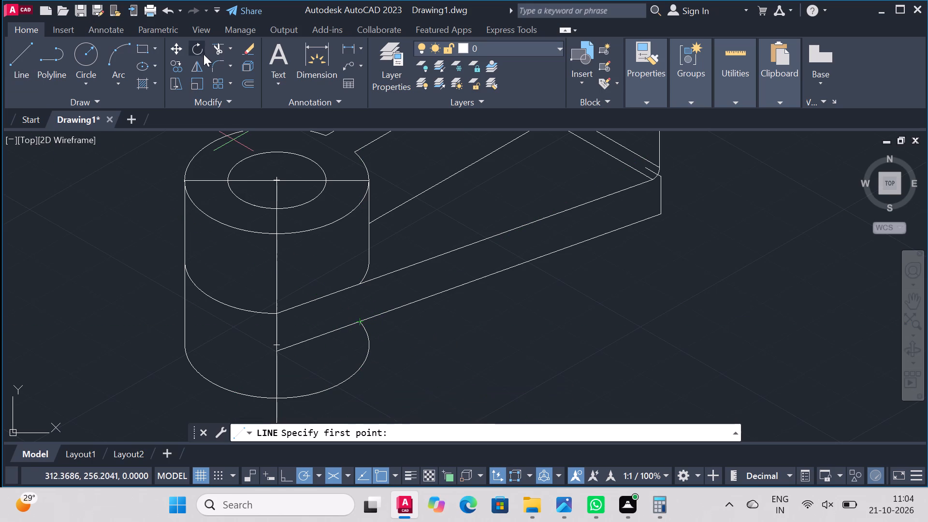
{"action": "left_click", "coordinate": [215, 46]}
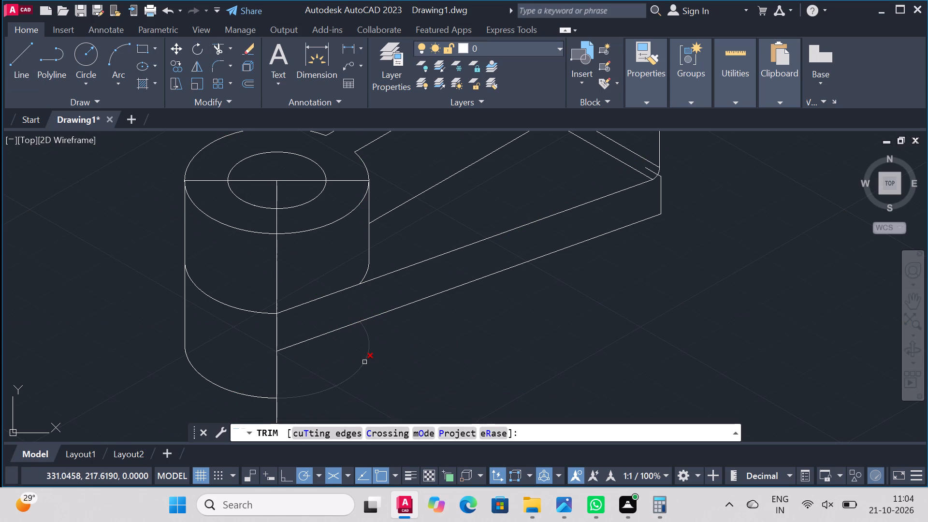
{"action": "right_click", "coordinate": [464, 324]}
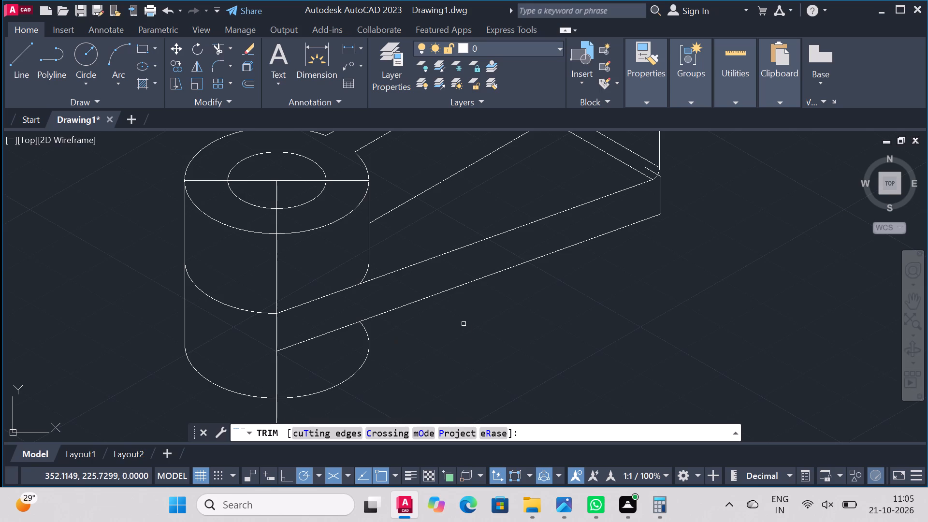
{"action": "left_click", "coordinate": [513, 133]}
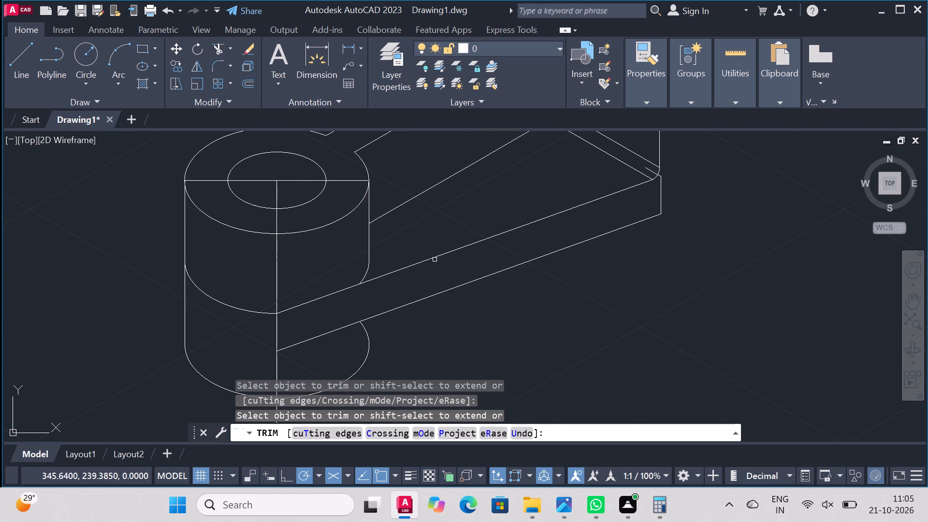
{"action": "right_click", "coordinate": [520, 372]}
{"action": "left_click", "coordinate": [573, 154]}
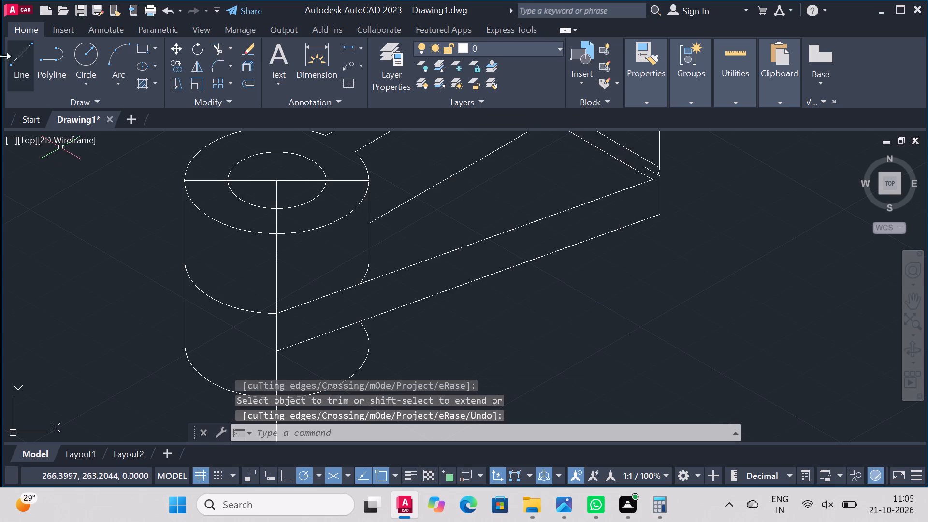
Draw a vertical line from the middle ellipse's web-side end down to the lowest ellipse's web-side end.
{"action": "left_click", "coordinate": [20, 56]}
{"action": "left_click", "coordinate": [372, 264]}
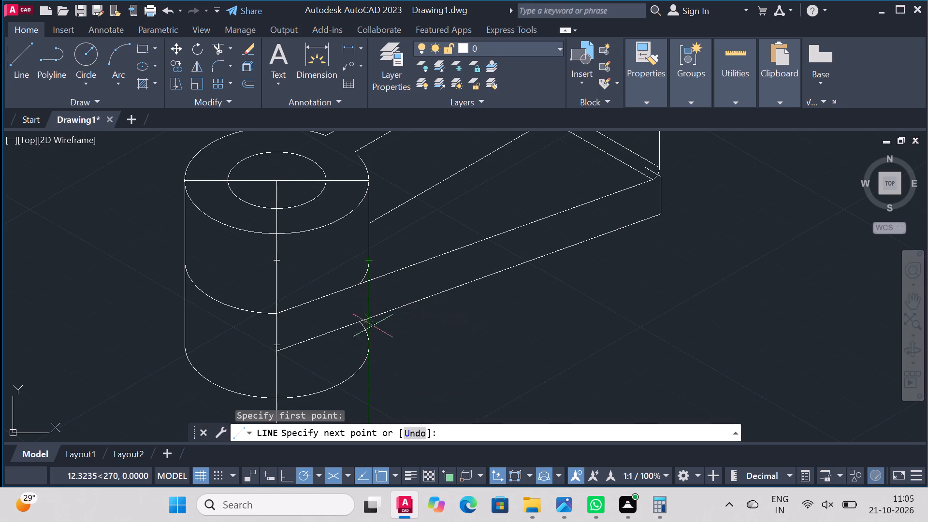
{"action": "left_click", "coordinate": [373, 344]}
{"action": "right_click", "coordinate": [373, 344]}
{"action": "left_click", "coordinate": [409, 176]}
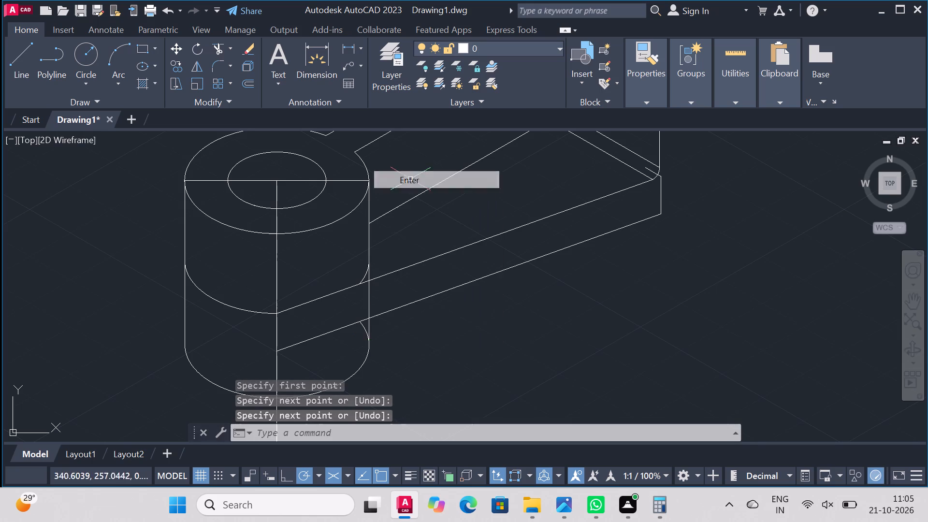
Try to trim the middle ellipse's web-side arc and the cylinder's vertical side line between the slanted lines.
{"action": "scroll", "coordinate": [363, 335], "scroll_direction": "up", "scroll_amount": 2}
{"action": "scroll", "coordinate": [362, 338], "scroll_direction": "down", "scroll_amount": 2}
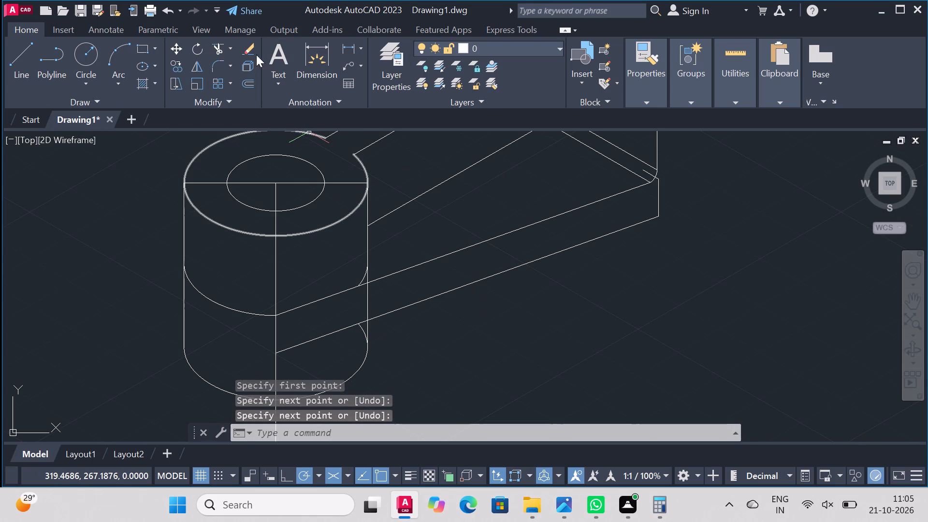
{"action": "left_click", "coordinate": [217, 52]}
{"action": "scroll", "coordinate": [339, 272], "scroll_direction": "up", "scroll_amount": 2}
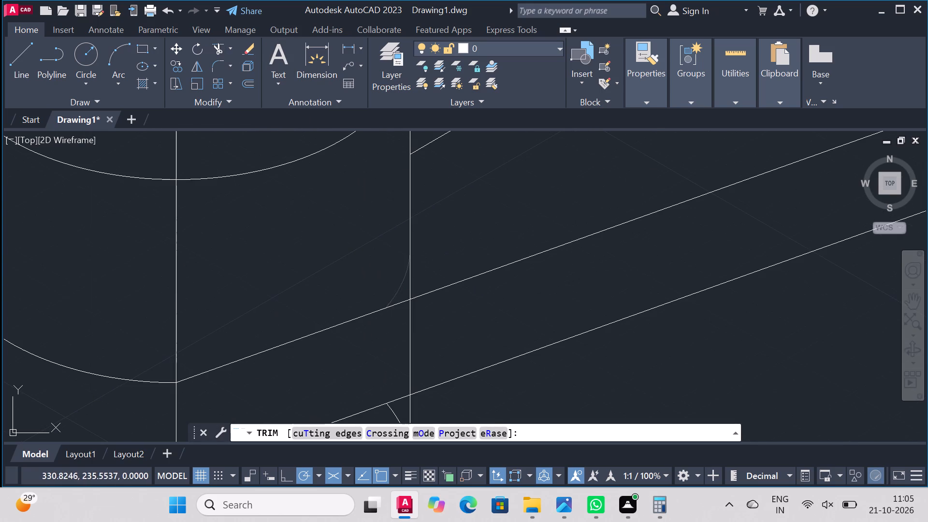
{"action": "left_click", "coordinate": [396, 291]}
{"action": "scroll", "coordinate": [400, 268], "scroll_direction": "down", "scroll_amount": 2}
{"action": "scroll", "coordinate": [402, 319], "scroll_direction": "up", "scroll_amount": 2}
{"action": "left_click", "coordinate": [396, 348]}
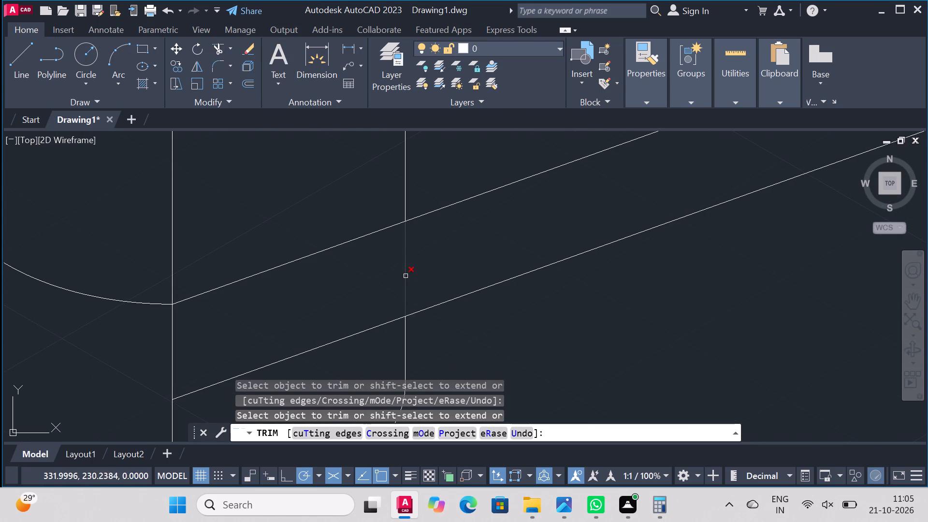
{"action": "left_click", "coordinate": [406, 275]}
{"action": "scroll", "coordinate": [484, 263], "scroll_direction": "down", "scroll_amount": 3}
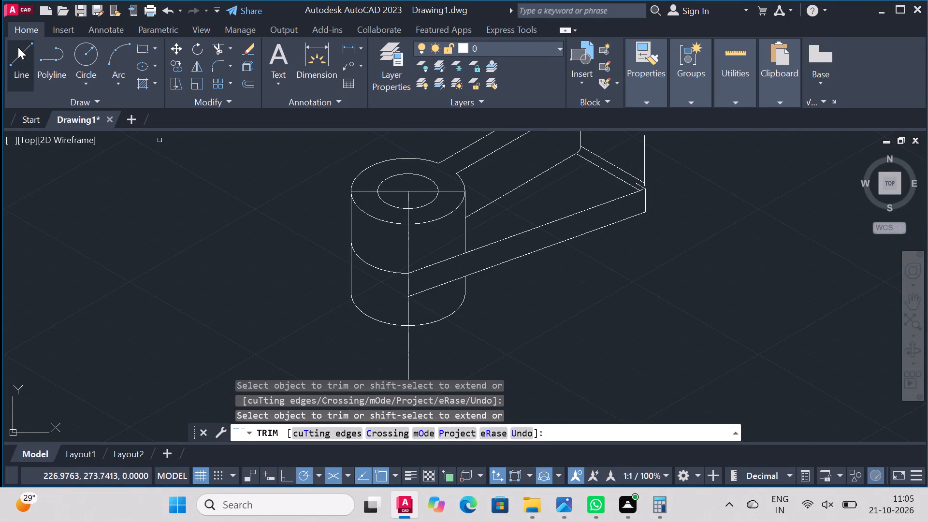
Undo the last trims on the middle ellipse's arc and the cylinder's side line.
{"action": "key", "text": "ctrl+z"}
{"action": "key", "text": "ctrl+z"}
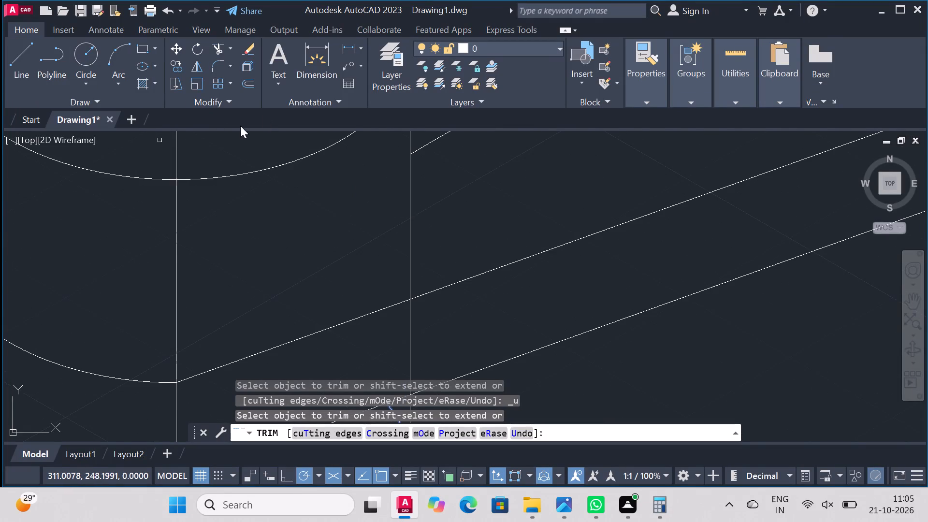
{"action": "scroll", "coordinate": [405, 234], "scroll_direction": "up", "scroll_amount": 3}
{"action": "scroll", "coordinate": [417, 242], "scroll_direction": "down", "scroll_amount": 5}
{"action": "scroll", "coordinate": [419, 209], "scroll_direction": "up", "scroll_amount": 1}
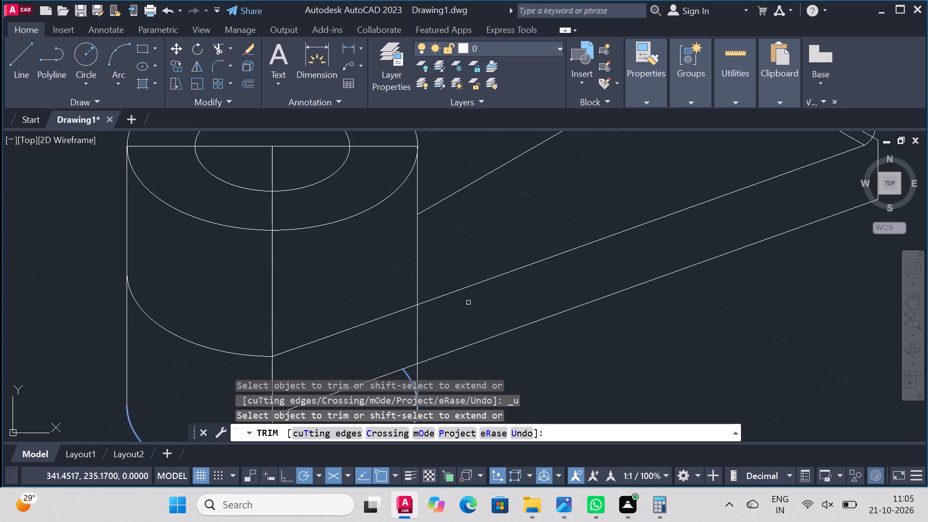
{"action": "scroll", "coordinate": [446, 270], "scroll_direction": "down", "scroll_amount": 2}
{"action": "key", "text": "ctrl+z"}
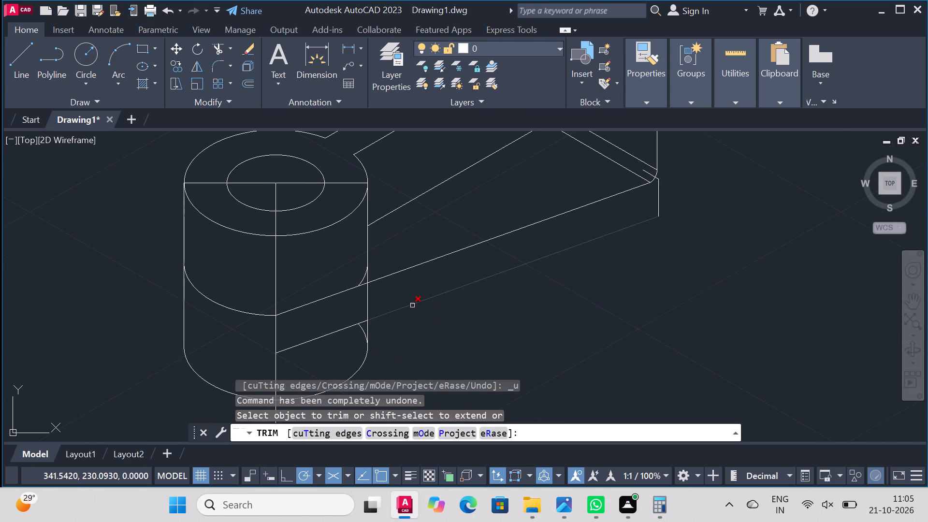
Trim the cylinder's web-side vertical between the middle ellipse's end and the lower slanted line, plus both slanted lines' stretches inside the cylinder.
{"action": "scroll", "coordinate": [412, 305], "scroll_direction": "up", "scroll_amount": 1}
{"action": "left_click", "coordinate": [211, 47]}
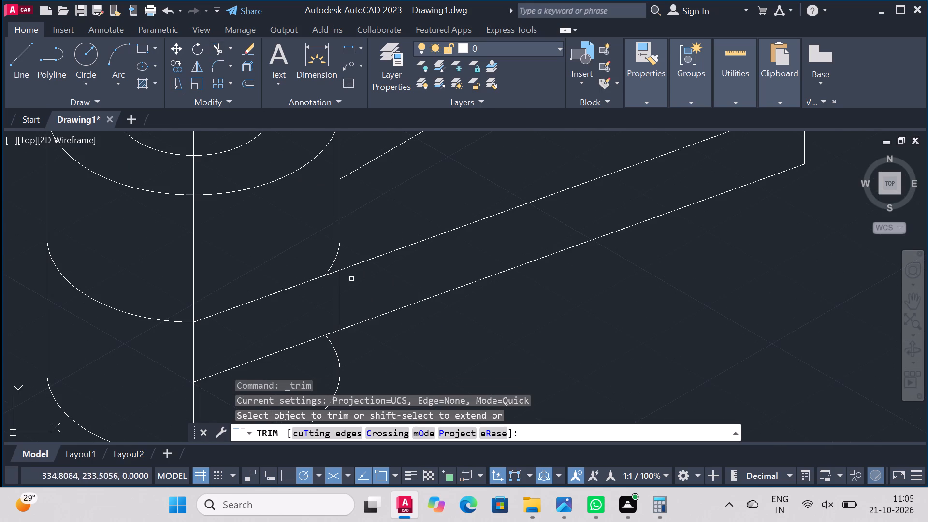
{"action": "left_click", "coordinate": [342, 264]}
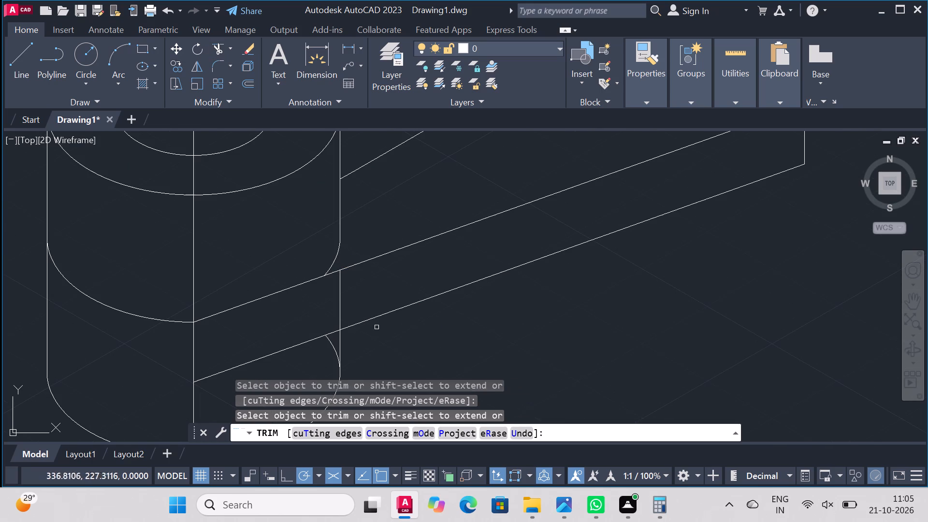
{"action": "left_click", "coordinate": [340, 294]}
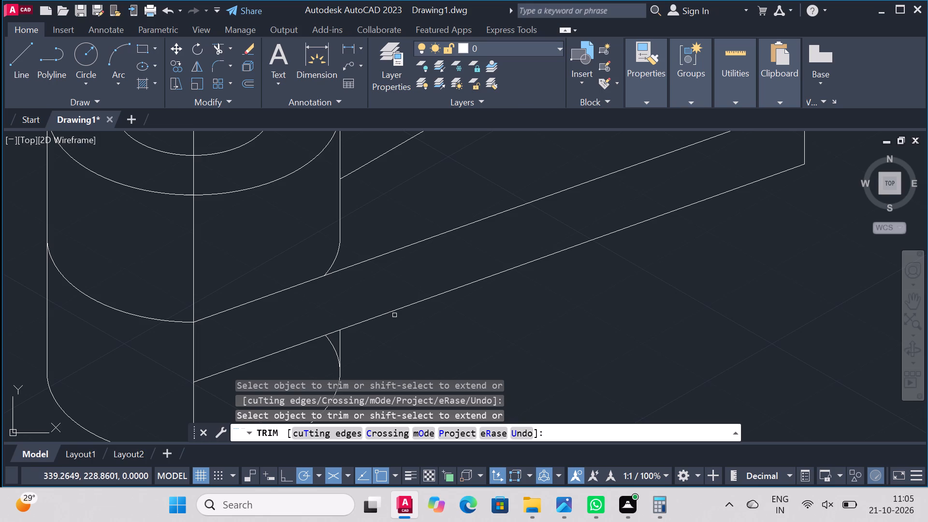
{"action": "left_click", "coordinate": [272, 295]}
{"action": "left_click", "coordinate": [253, 361]}
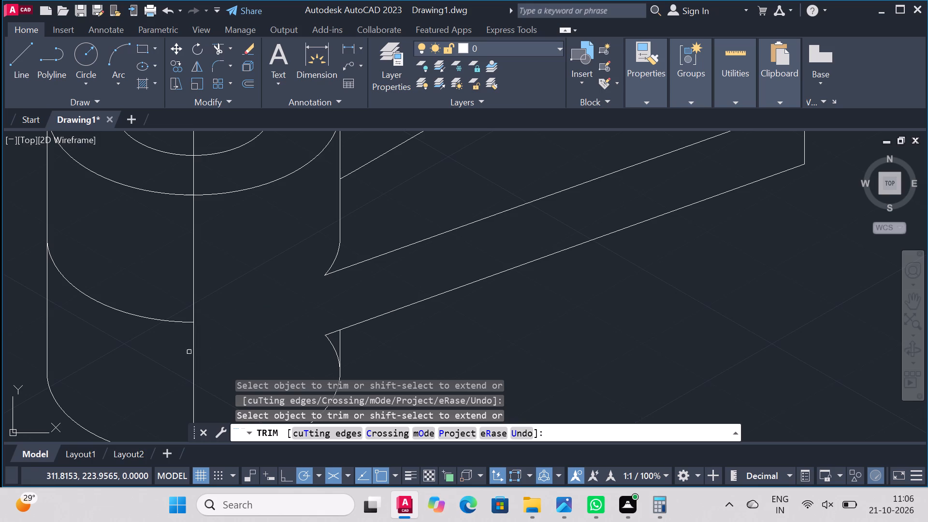
Remove the cylinder's vertical axis line below the top outer ellipse and the middle ellipse's front arc.
{"action": "left_click", "coordinate": [194, 352]}
{"action": "left_click", "coordinate": [195, 366]}
{"action": "scroll", "coordinate": [227, 286], "scroll_direction": "down", "scroll_amount": 3}
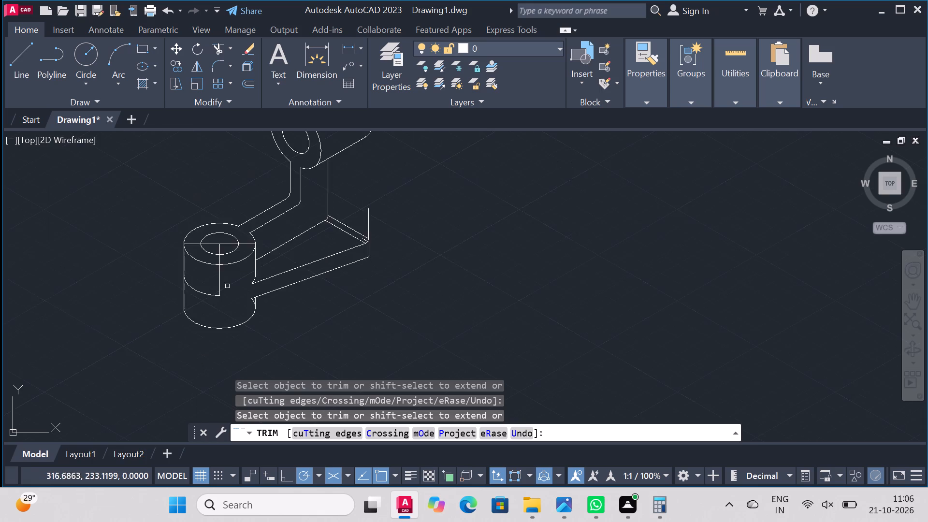
{"action": "scroll", "coordinate": [238, 286], "scroll_direction": "up", "scroll_amount": 3}
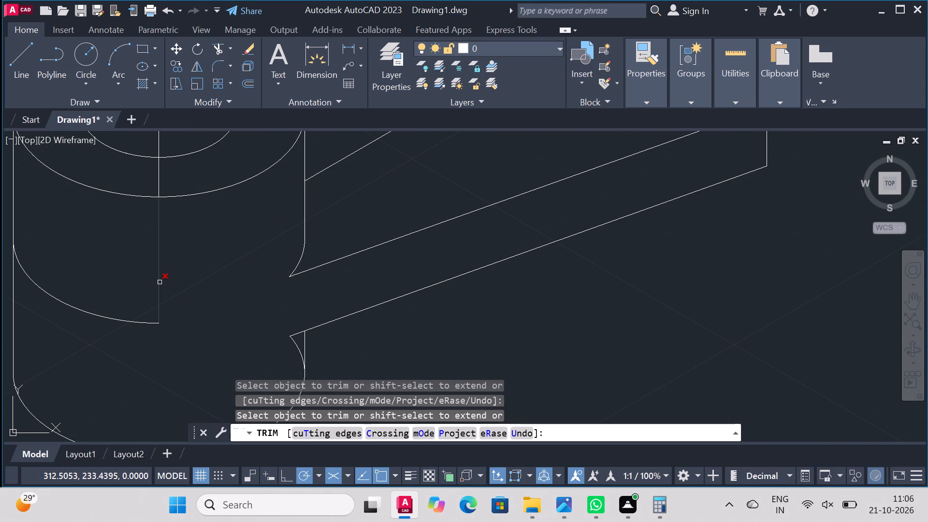
{"action": "left_click", "coordinate": [159, 282]}
{"action": "scroll", "coordinate": [189, 272], "scroll_direction": "down", "scroll_amount": 4}
{"action": "scroll", "coordinate": [205, 270], "scroll_direction": "up", "scroll_amount": 2}
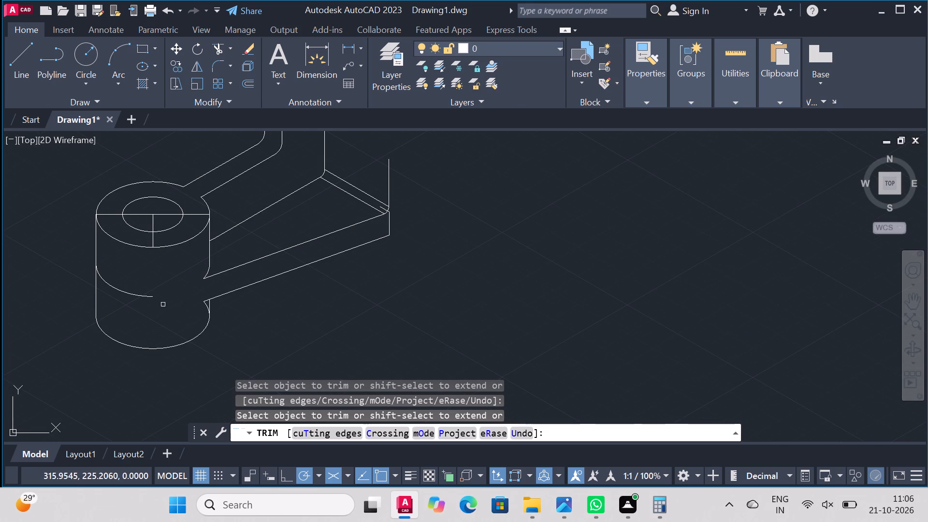
{"action": "left_click", "coordinate": [142, 297]}
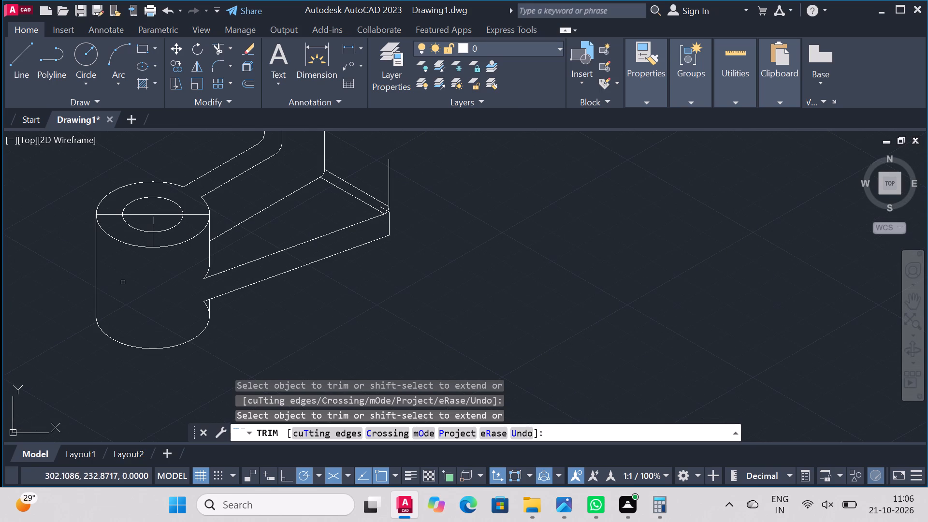
Draw a line at 300° from the top ellipses' centre to the outer ellipse, continuing it vertically down past the slanted lines' level.
{"action": "scroll", "coordinate": [123, 282], "scroll_direction": "up", "scroll_amount": 1}
{"action": "left_click", "coordinate": [13, 58]}
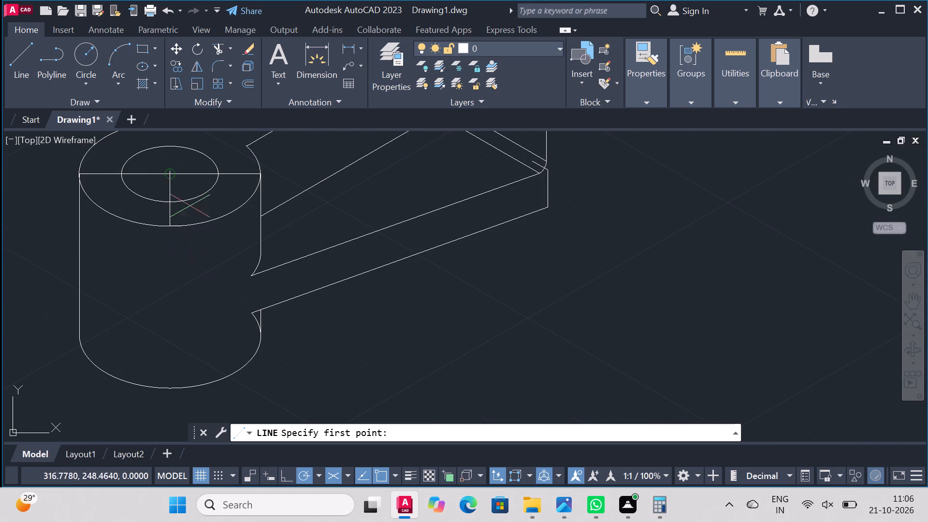
{"action": "left_click", "coordinate": [171, 173]}
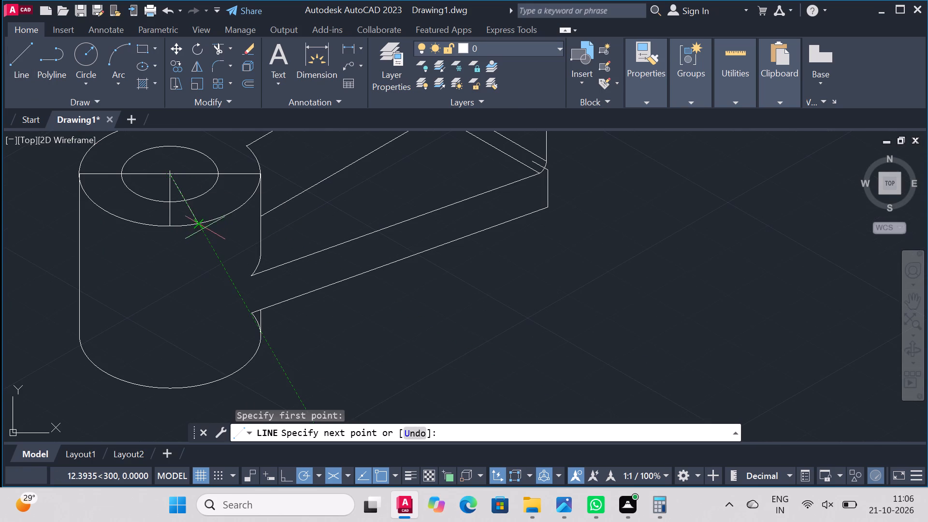
{"action": "left_click", "coordinate": [195, 221]}
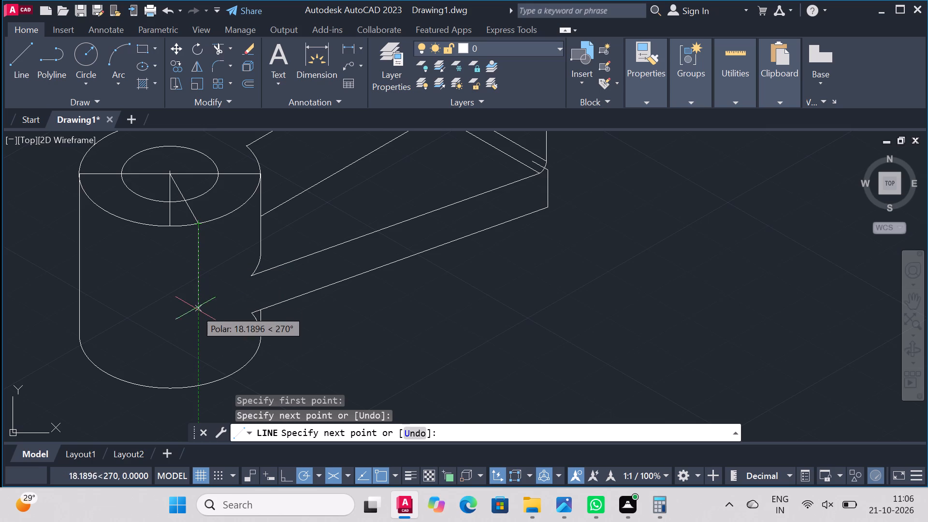
{"action": "left_click", "coordinate": [196, 345]}
{"action": "right_click", "coordinate": [196, 344]}
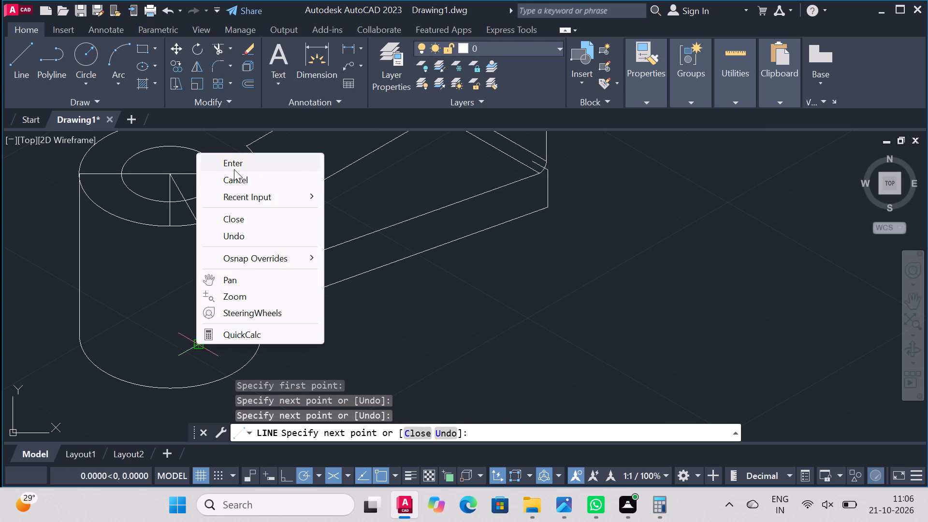
{"action": "left_click", "coordinate": [234, 169]}
Draw a line continuing the upper slanted edge at 200° from the arc's tip to the new vertical line.
{"action": "scroll", "coordinate": [210, 249], "scroll_direction": "up", "scroll_amount": 1}
{"action": "right_click", "coordinate": [585, 174]}
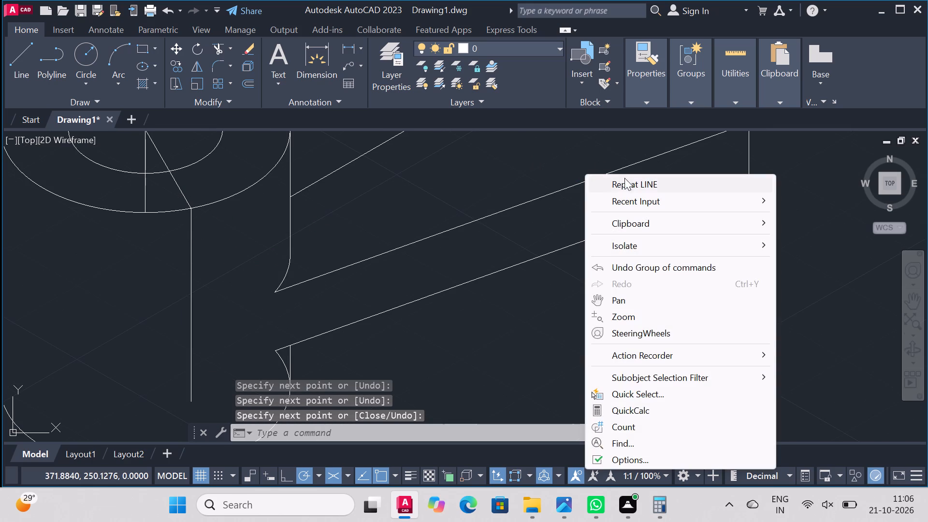
{"action": "left_click", "coordinate": [625, 179]}
{"action": "left_click", "coordinate": [276, 295]}
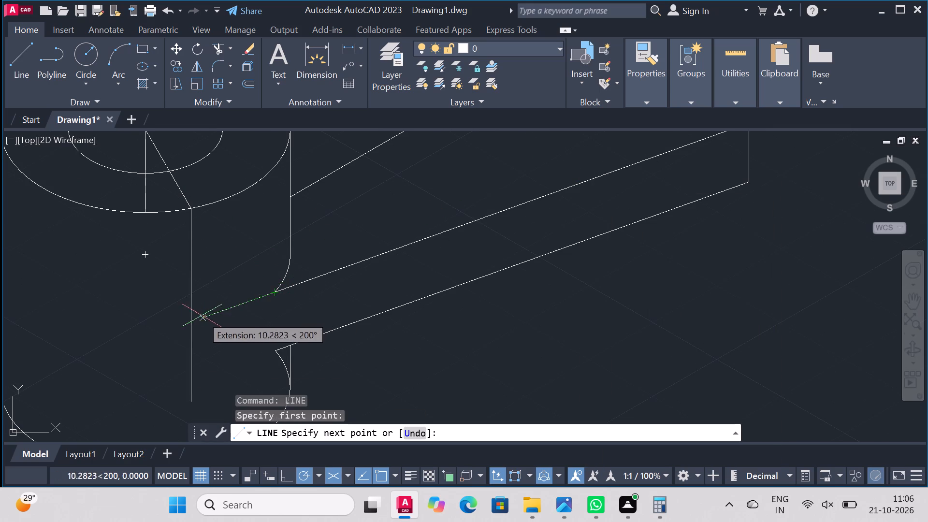
{"action": "left_click", "coordinate": [186, 321]}
{"action": "right_click", "coordinate": [186, 321]}
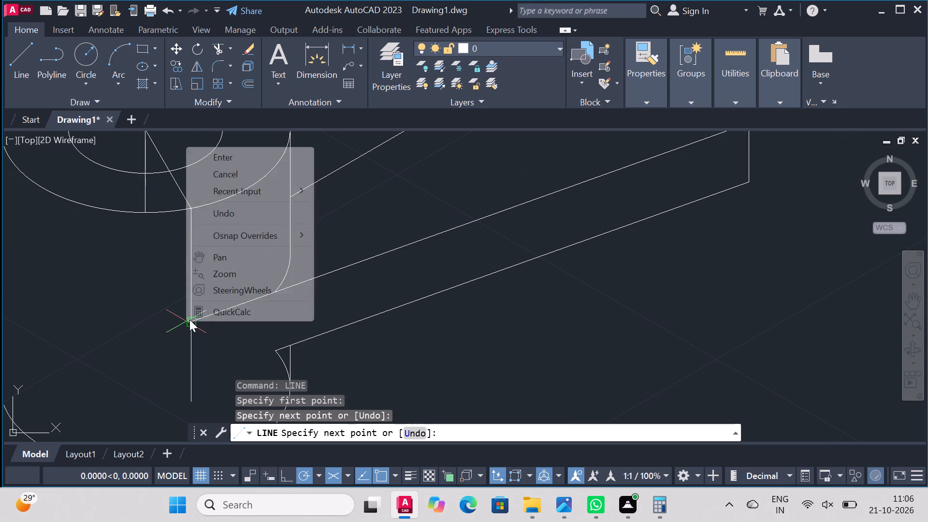
{"action": "left_click", "coordinate": [245, 159]}
Draw a line continuing the lower slanted edge at 200° from the lowest ellipse's arc to the new vertical line.
{"action": "scroll", "coordinate": [287, 215], "scroll_direction": "down", "scroll_amount": 1}
{"action": "scroll", "coordinate": [323, 274], "scroll_direction": "up", "scroll_amount": 1}
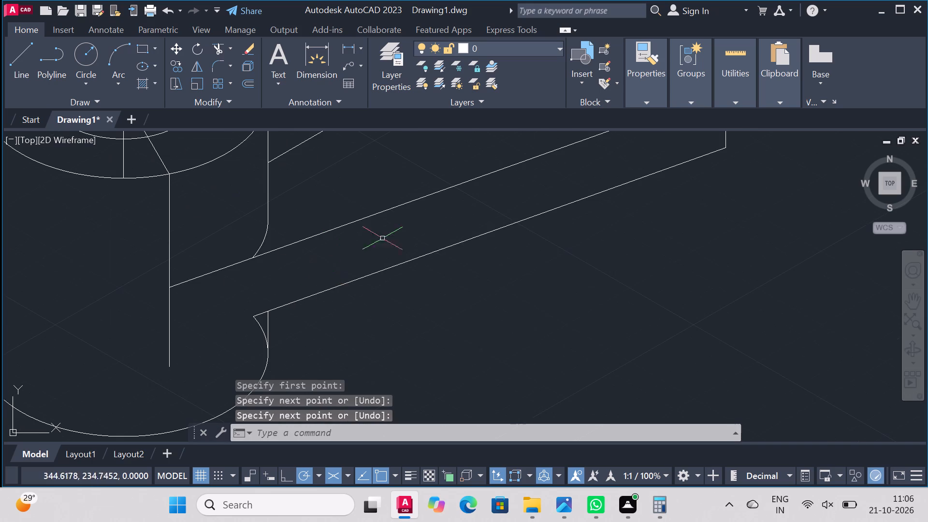
{"action": "right_click", "coordinate": [393, 231]}
{"action": "left_click", "coordinate": [450, 203]}
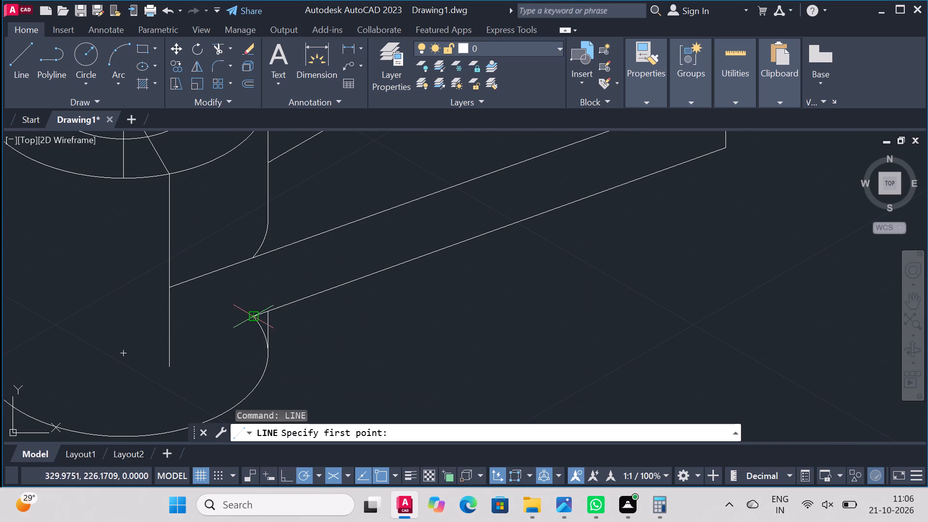
{"action": "left_click", "coordinate": [250, 319]}
{"action": "left_click", "coordinate": [163, 351]}
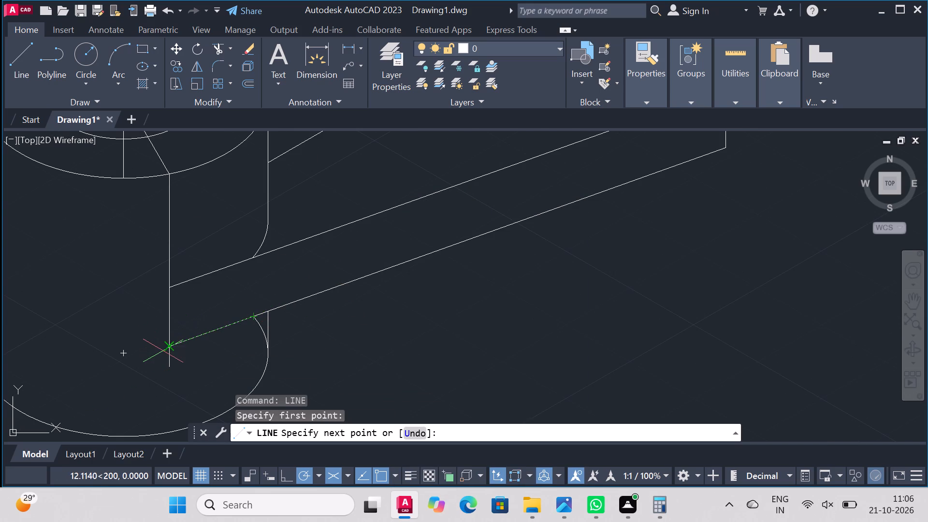
{"action": "right_click", "coordinate": [165, 348]}
{"action": "left_click", "coordinate": [217, 186]}
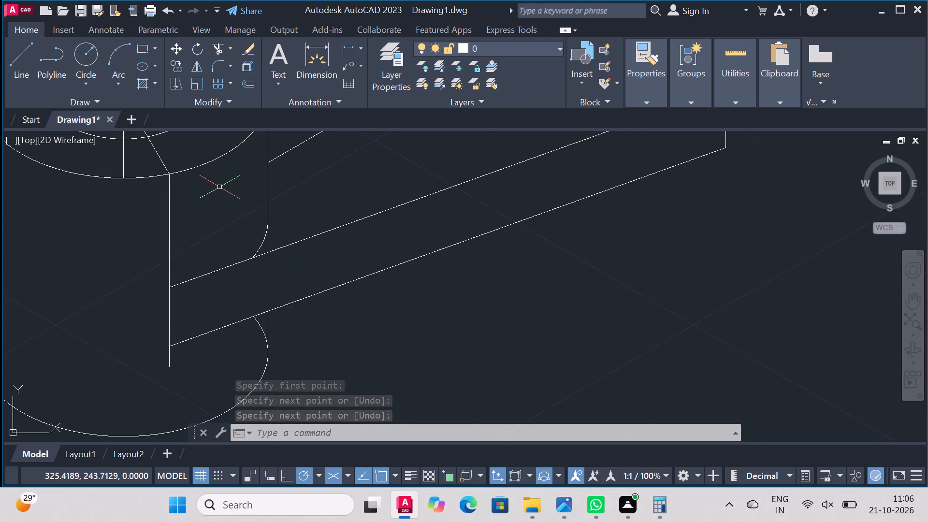
Trim the new vertical line above the upper slanted edge and below the lower one, leaving only the rib's end edge.
{"action": "left_click", "coordinate": [217, 49]}
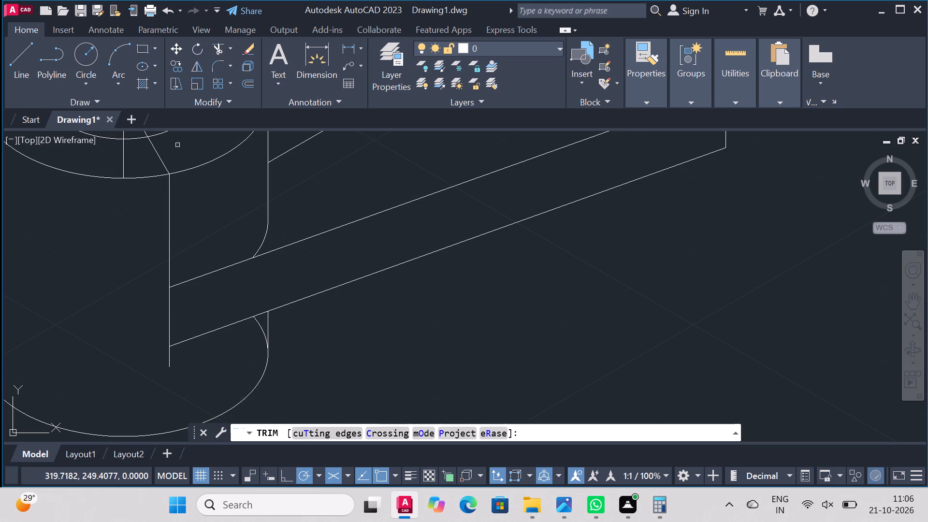
{"action": "left_click", "coordinate": [168, 224]}
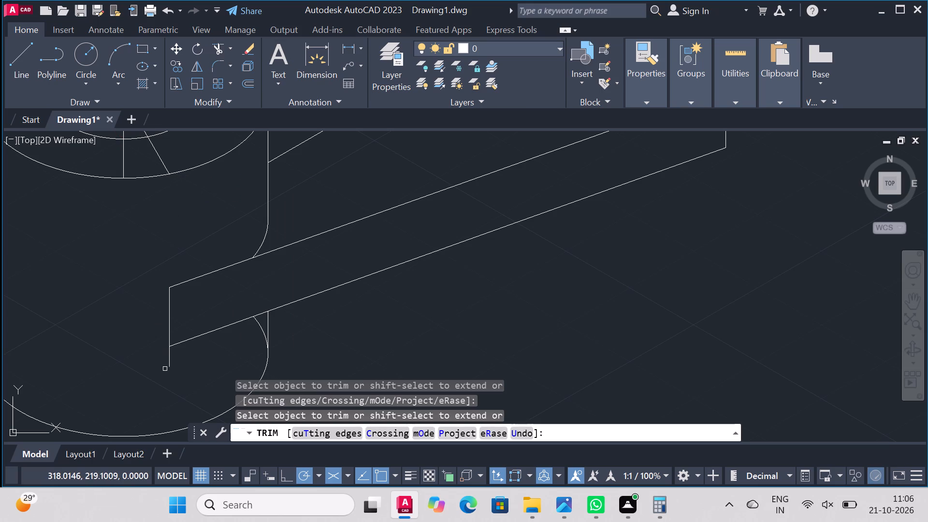
{"action": "left_click", "coordinate": [171, 361]}
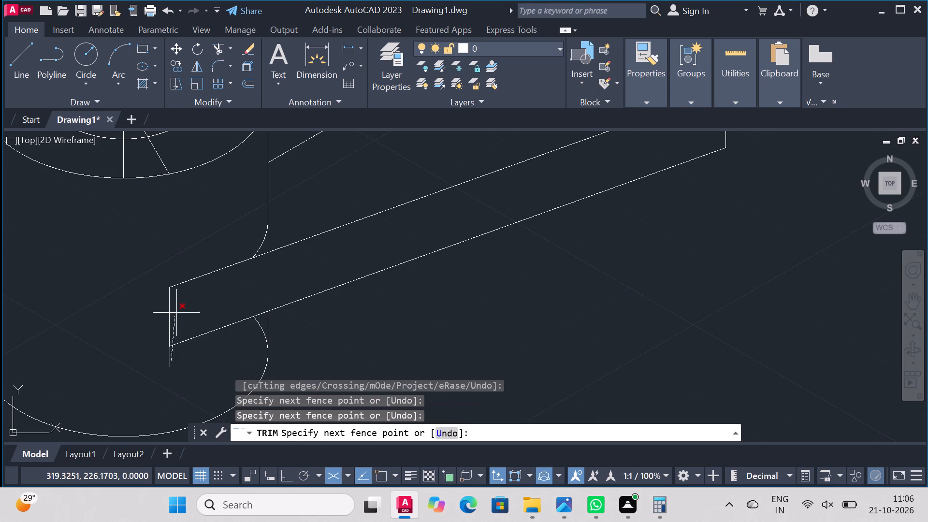
{"action": "right_click", "coordinate": [112, 217]}
{"action": "left_click", "coordinate": [145, 227]}
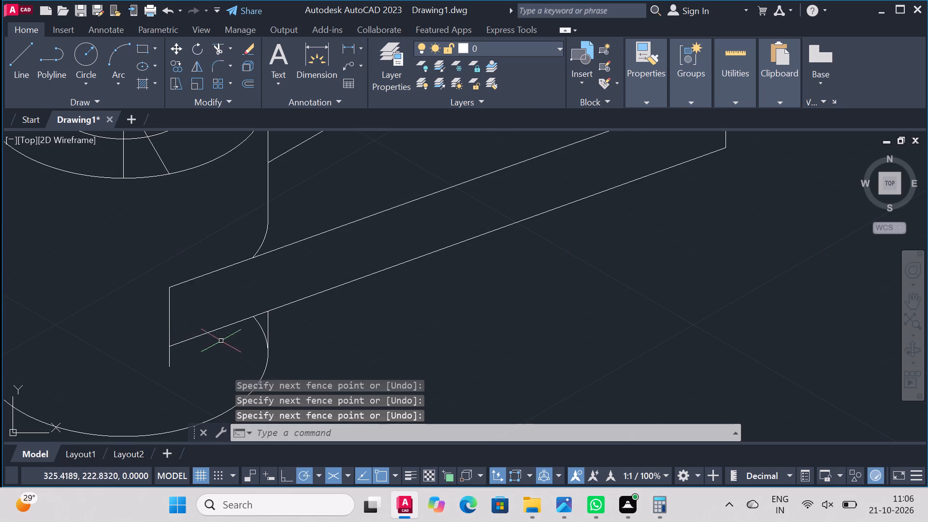
{"action": "right_click", "coordinate": [401, 330]}
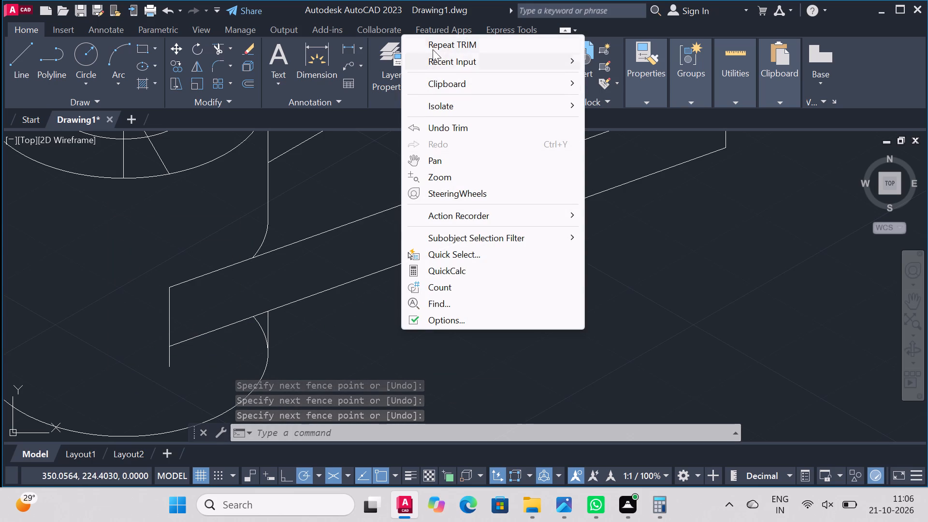
{"action": "left_click", "coordinate": [459, 45]}
{"action": "left_click", "coordinate": [172, 359]}
{"action": "left_click", "coordinate": [163, 364]}
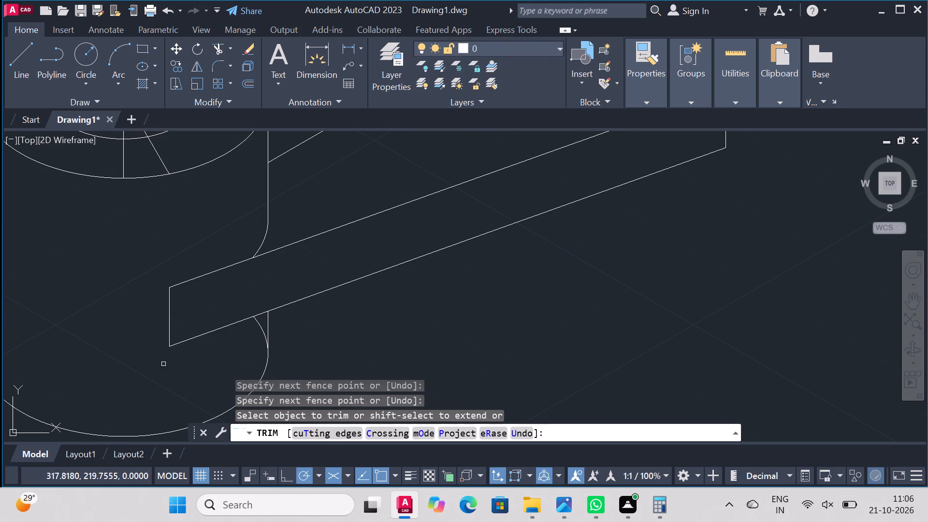
{"action": "scroll", "coordinate": [434, 319], "scroll_direction": "down", "scroll_amount": 1}
{"action": "scroll", "coordinate": [434, 316], "scroll_direction": "up", "scroll_amount": 2}
{"action": "right_click", "coordinate": [499, 306]}
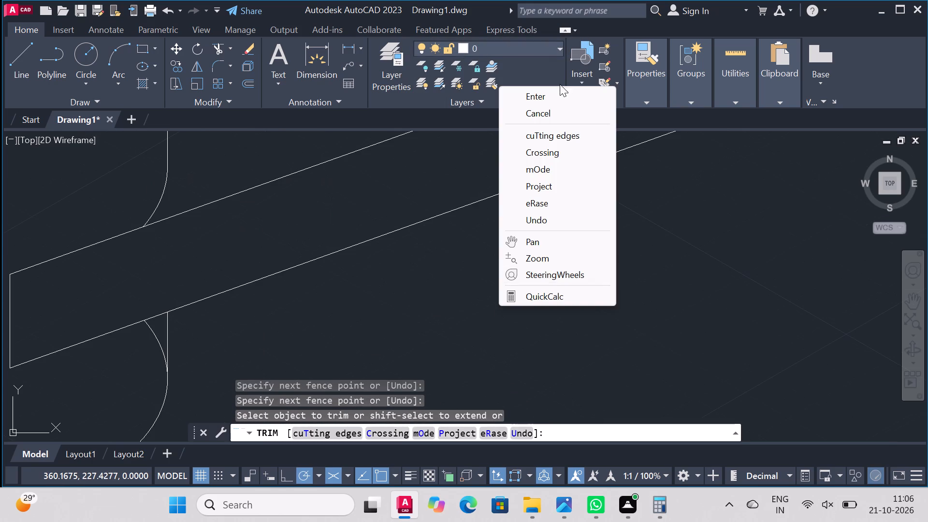
{"action": "left_click", "coordinate": [557, 91]}
Draw a line at 330° from the top ellipses' centre to the outer ellipse, continuing it vertically down to the rib's lower slanted edge.
{"action": "scroll", "coordinate": [443, 306], "scroll_direction": "down", "scroll_amount": 3}
{"action": "scroll", "coordinate": [328, 202], "scroll_direction": "up", "scroll_amount": 1}
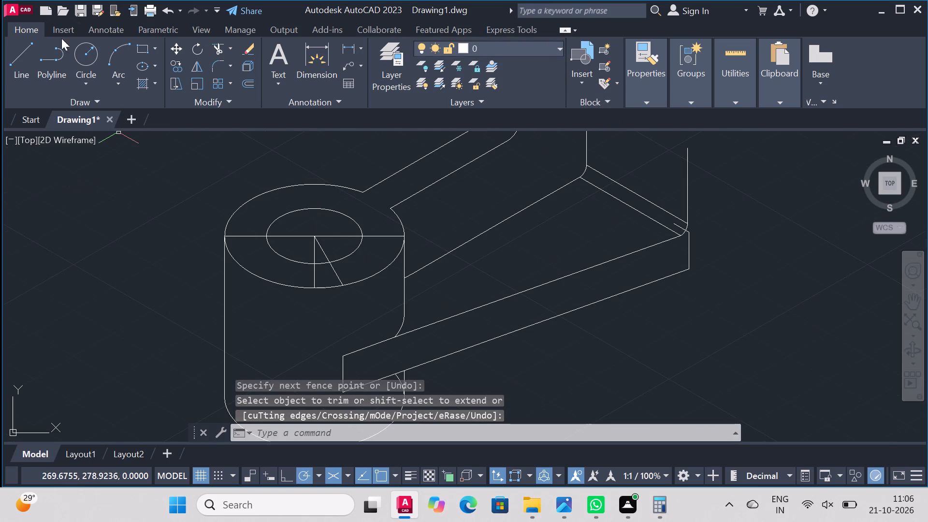
{"action": "left_click", "coordinate": [20, 47]}
{"action": "left_click", "coordinate": [310, 233]}
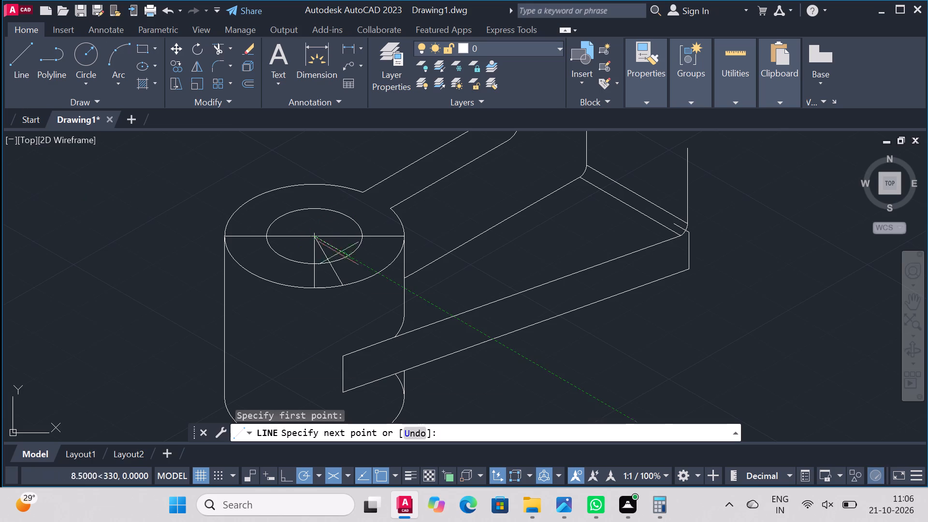
{"action": "left_click", "coordinate": [374, 277]}
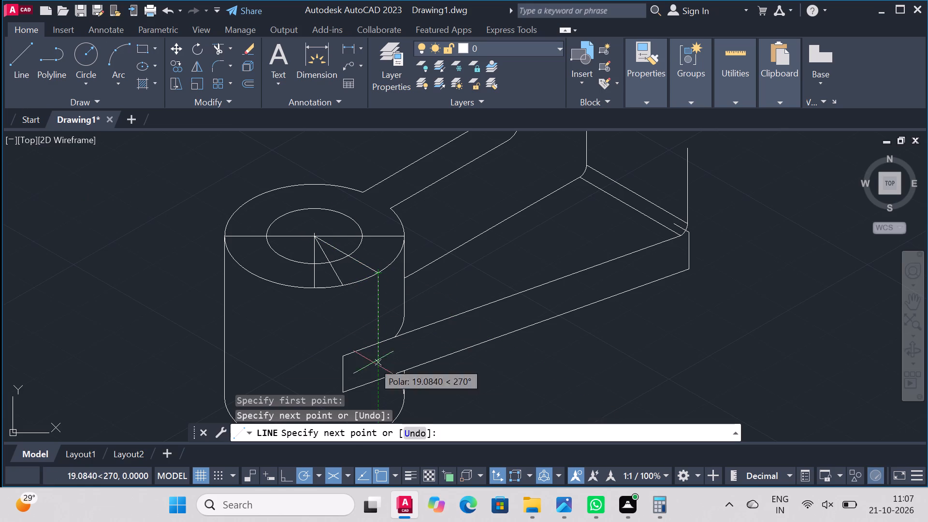
{"action": "left_click", "coordinate": [373, 381]}
{"action": "right_click", "coordinate": [373, 381]}
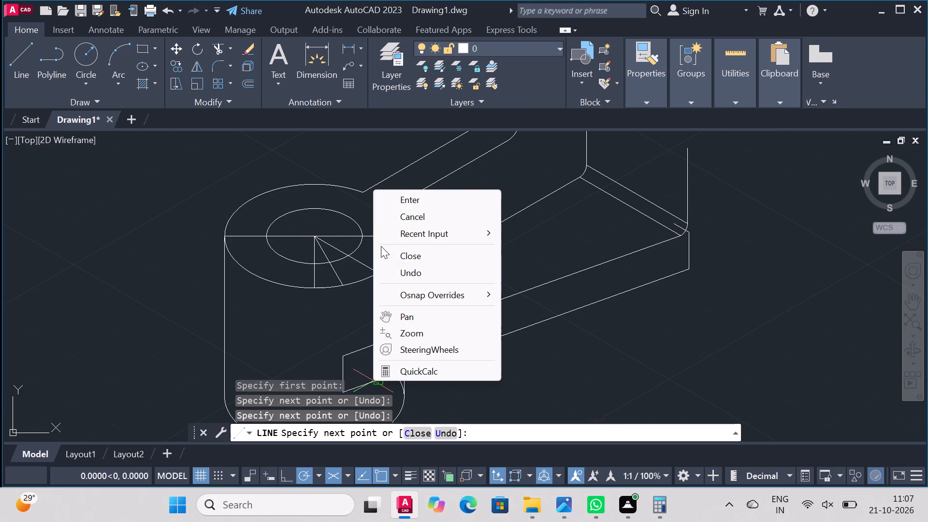
{"action": "left_click", "coordinate": [403, 200]}
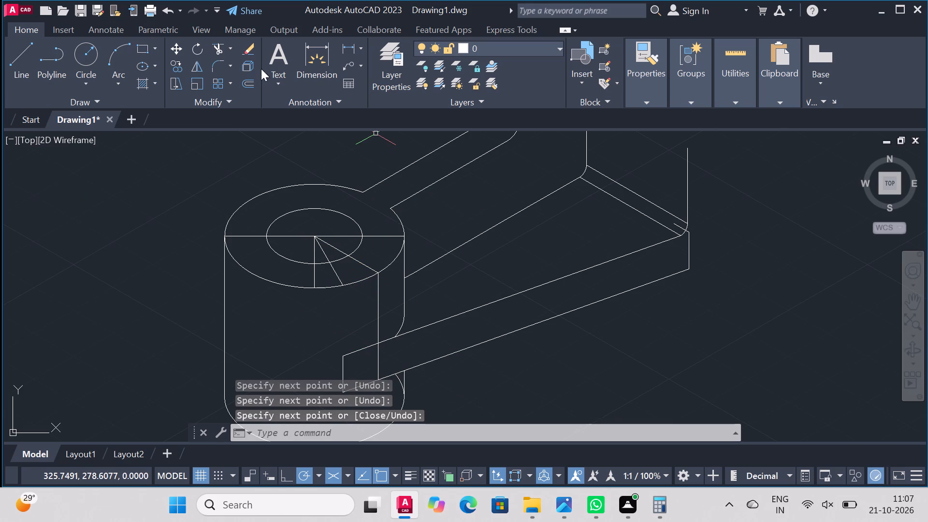
Trim away the vertical, horizontal and 300° construction lines on the cylinder's top face, and the 330° line inside the hole.
{"action": "left_click", "coordinate": [222, 43]}
{"action": "left_click", "coordinate": [316, 281]}
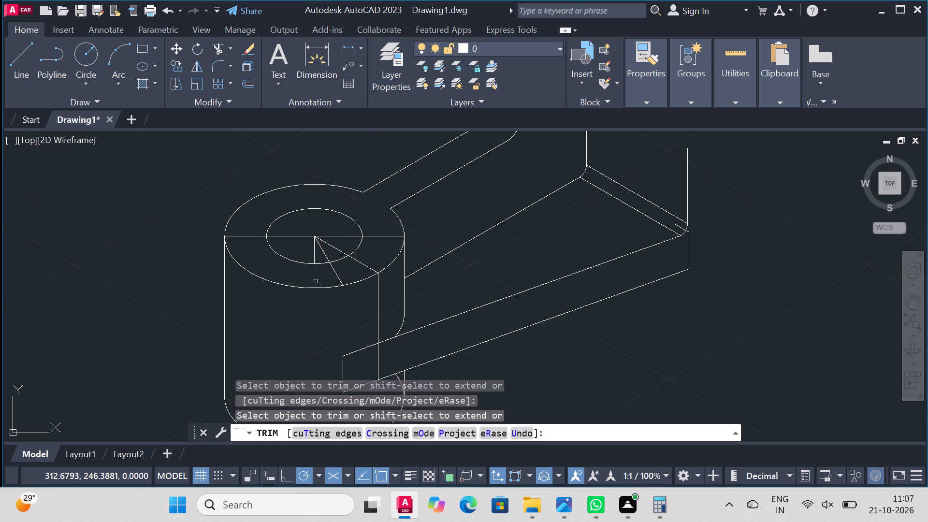
{"action": "left_click", "coordinate": [311, 257]}
{"action": "left_click", "coordinate": [331, 245]}
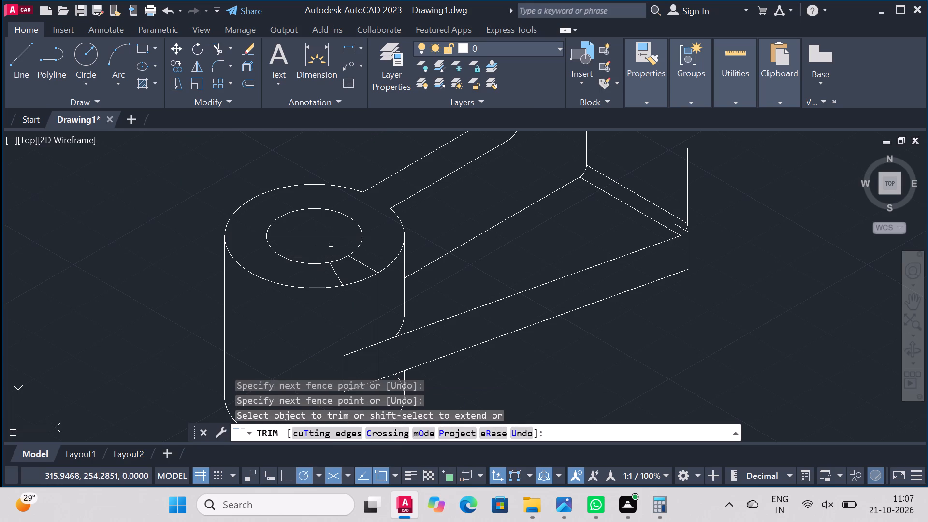
{"action": "left_click", "coordinate": [254, 237]}
{"action": "left_click", "coordinate": [285, 237]}
{"action": "left_click", "coordinate": [318, 237]}
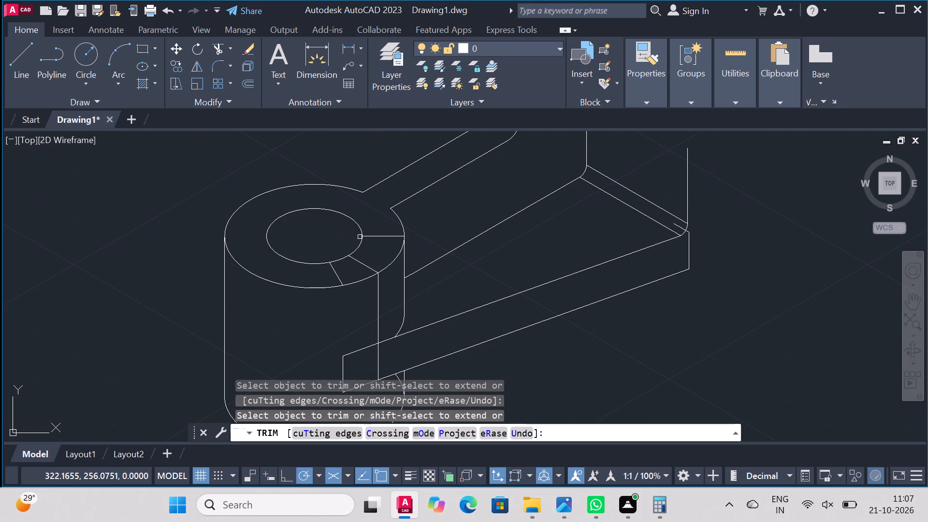
{"action": "left_click", "coordinate": [375, 237]}
{"action": "left_click", "coordinate": [335, 274]}
Trim the rib's end back to the new vertical line, and remove that line's part above the rib and the remaining 330° line.
{"action": "scroll", "coordinate": [408, 276], "scroll_direction": "down", "scroll_amount": 3}
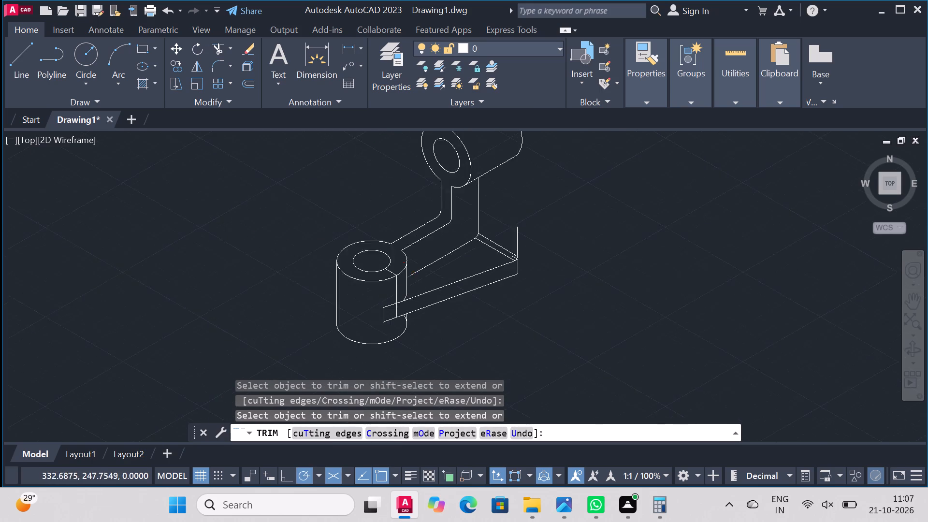
{"action": "scroll", "coordinate": [413, 317], "scroll_direction": "up", "scroll_amount": 3}
{"action": "left_click_drag", "start_coordinate": [334, 205], "coordinate": [301, 256]}
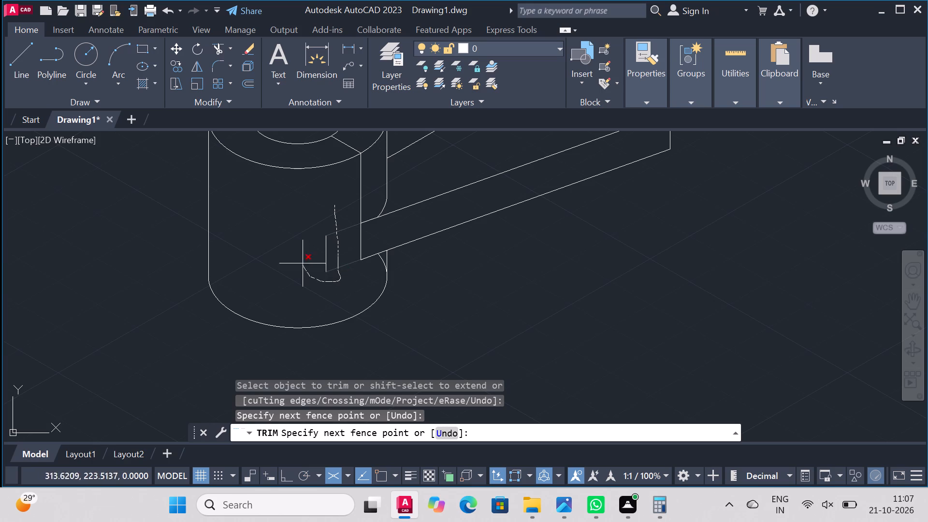
{"action": "left_click_drag", "start_coordinate": [301, 256], "coordinate": [342, 253]}
{"action": "left_click_drag", "start_coordinate": [341, 199], "coordinate": [369, 185]}
{"action": "scroll", "coordinate": [352, 286], "scroll_direction": "down", "scroll_amount": 2}
{"action": "scroll", "coordinate": [356, 230], "scroll_direction": "up", "scroll_amount": 2}
{"action": "left_click_drag", "start_coordinate": [348, 217], "coordinate": [335, 228]}
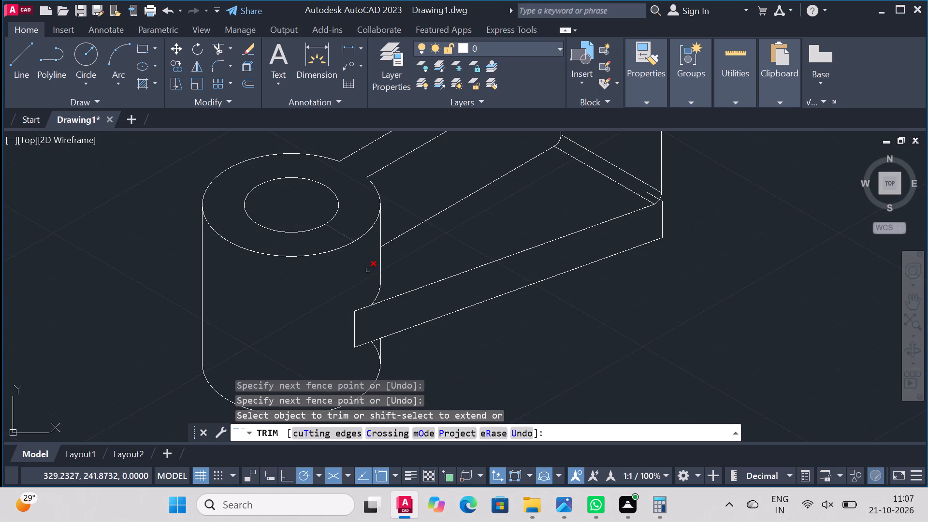
{"action": "left_click", "coordinate": [337, 234]}
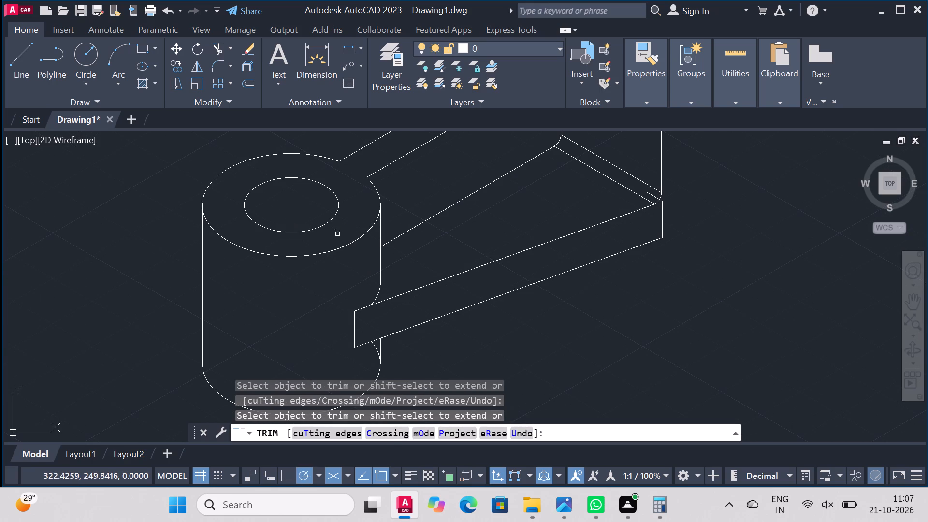
Trim the leftover ellipse arc just below the rib, beside the cylinder's vertical edge.
{"action": "scroll", "coordinate": [402, 358], "scroll_direction": "down", "scroll_amount": 2}
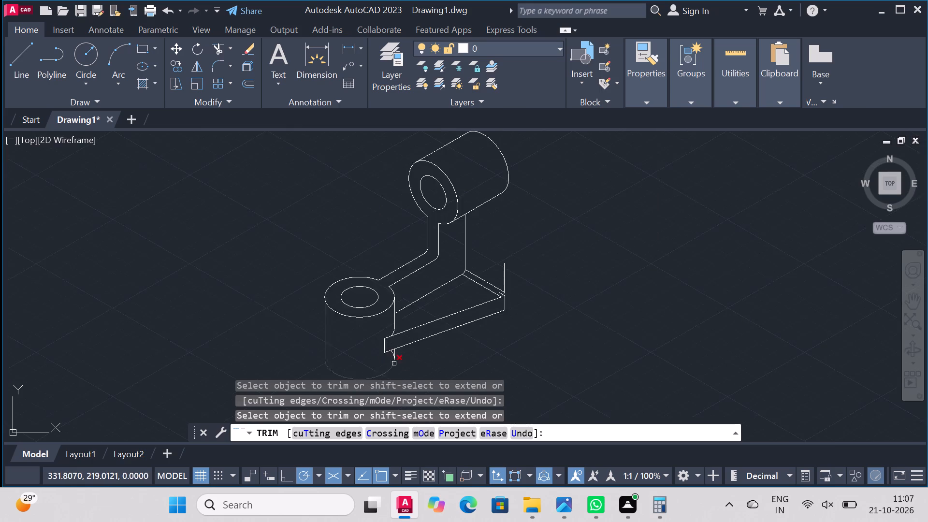
{"action": "scroll", "coordinate": [394, 363], "scroll_direction": "up", "scroll_amount": 3}
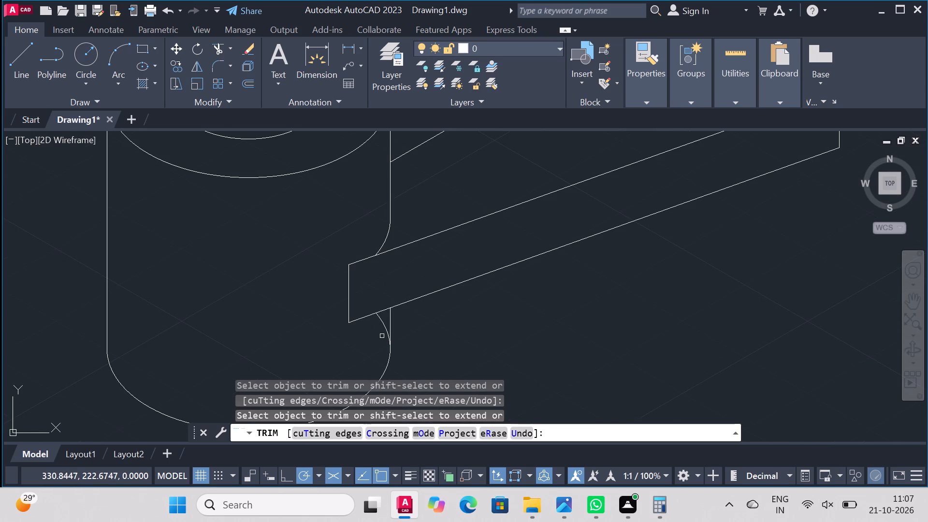
{"action": "left_click", "coordinate": [387, 327]}
{"action": "scroll", "coordinate": [522, 305], "scroll_direction": "down", "scroll_amount": 1}
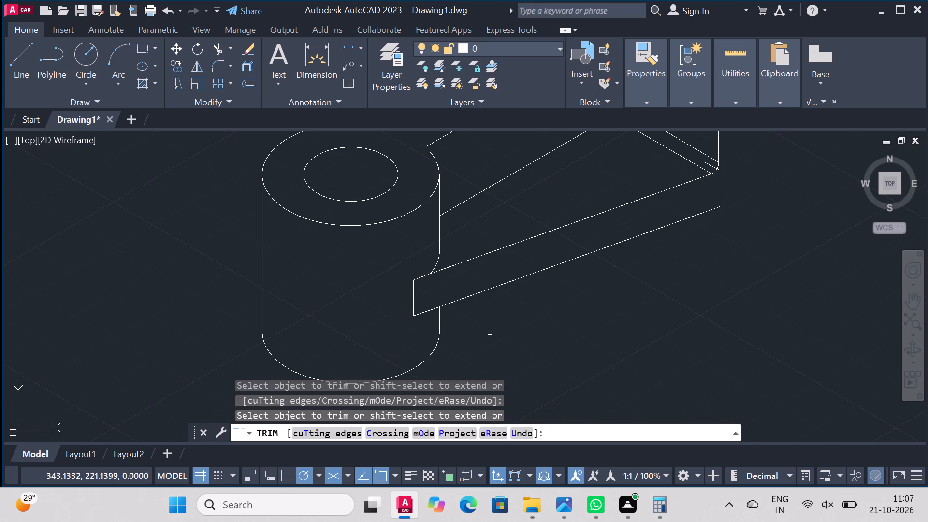
Draw a line at 330° from the ring boss's front centre to its outer ellipse, continuing it 33 at 30° to the rear arc.
{"action": "scroll", "coordinate": [754, 502], "scroll_direction": "down", "scroll_amount": 3}
{"action": "scroll", "coordinate": [541, 291], "scroll_direction": "down", "scroll_amount": 2}
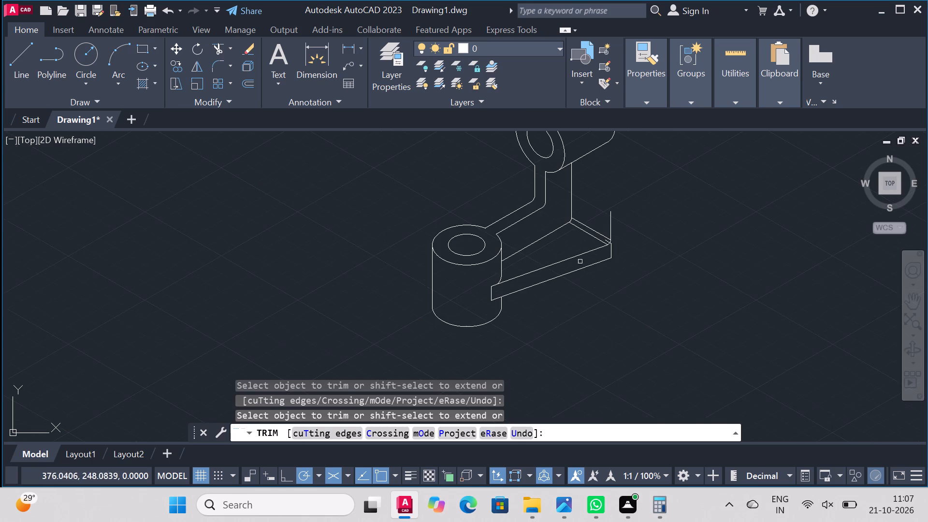
{"action": "scroll", "coordinate": [580, 269], "scroll_direction": "down", "scroll_amount": 3}
{"action": "scroll", "coordinate": [591, 231], "scroll_direction": "up", "scroll_amount": 2}
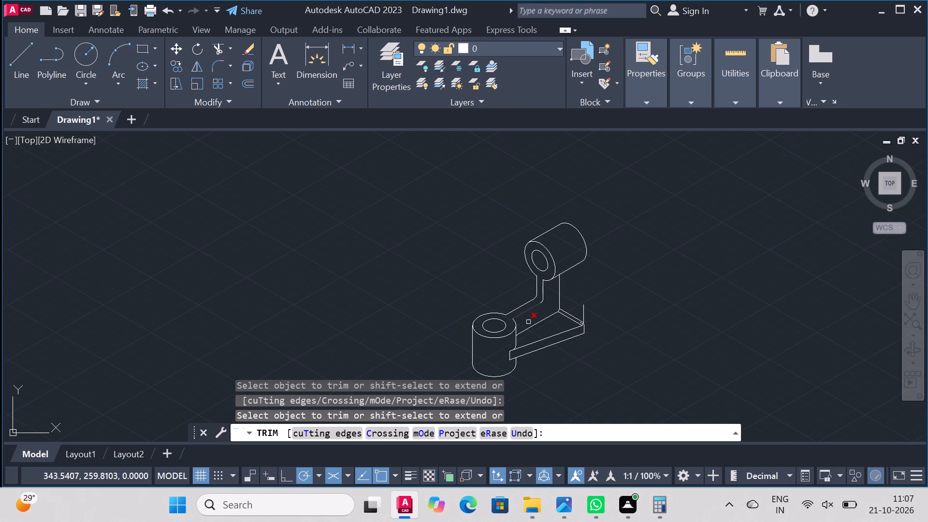
{"action": "left_click", "coordinate": [30, 58]}
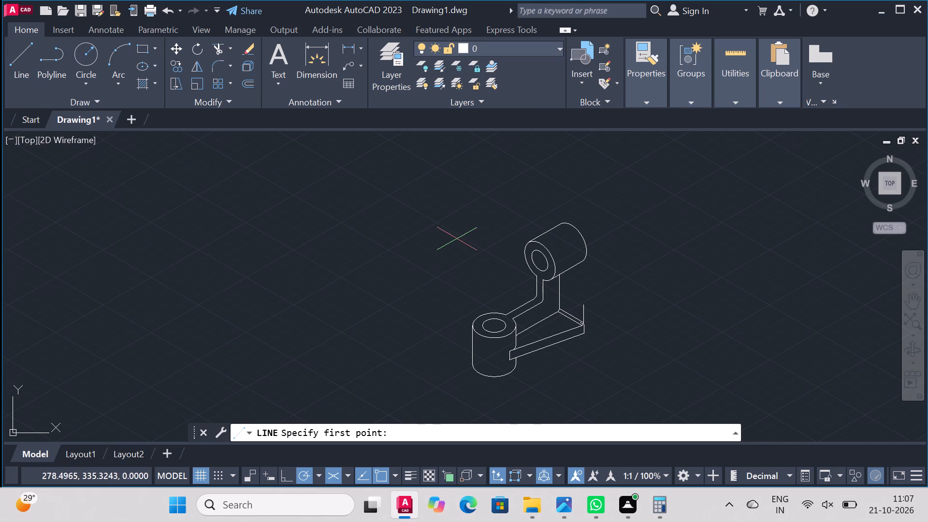
{"action": "scroll", "coordinate": [457, 239], "scroll_direction": "up", "scroll_amount": 2}
{"action": "scroll", "coordinate": [578, 257], "scroll_direction": "down", "scroll_amount": 3}
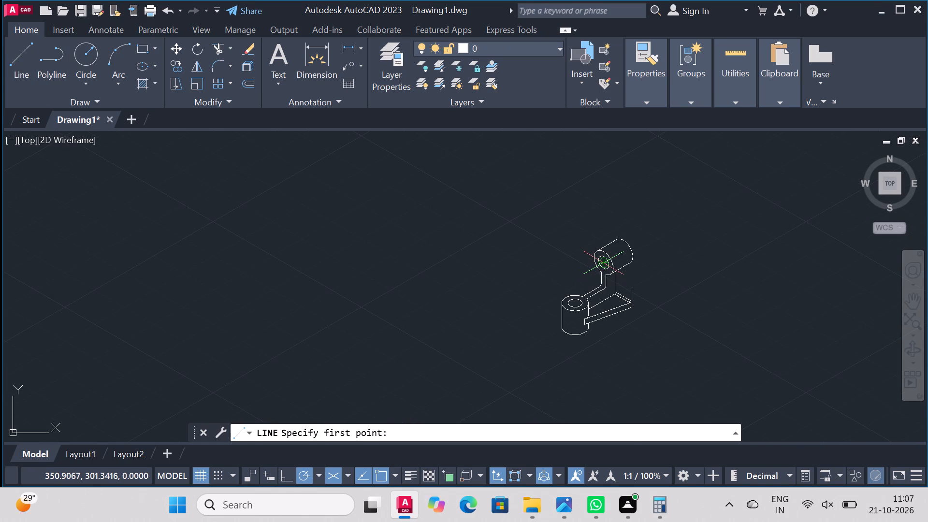
{"action": "left_click", "coordinate": [601, 260]}
{"action": "scroll", "coordinate": [609, 260], "scroll_direction": "up", "scroll_amount": 3}
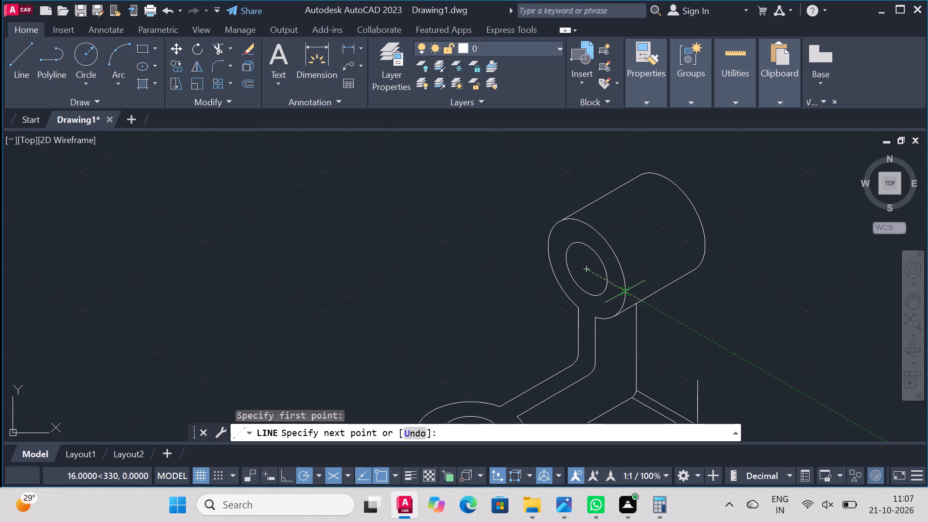
{"action": "left_click", "coordinate": [626, 293]}
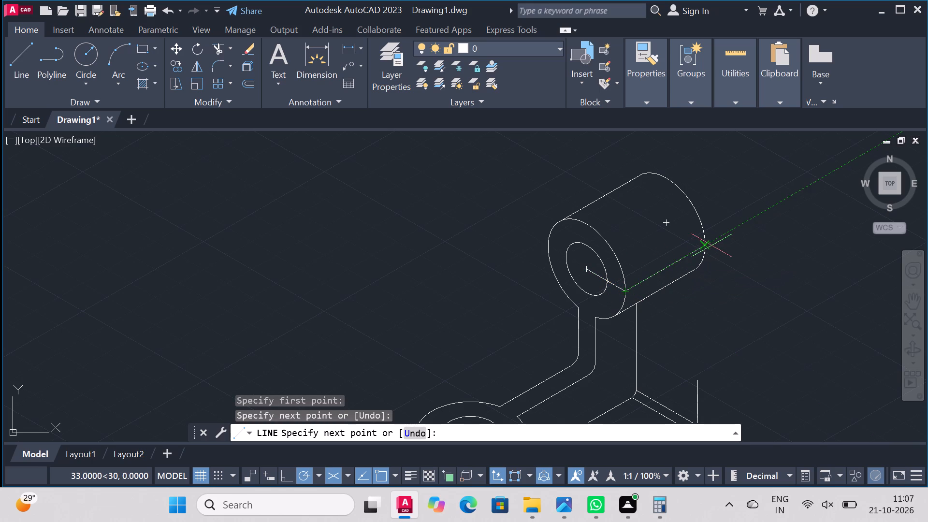
{"action": "left_click", "coordinate": [711, 246]}
{"action": "right_click", "coordinate": [711, 246]}
{"action": "left_click", "coordinate": [752, 254]}
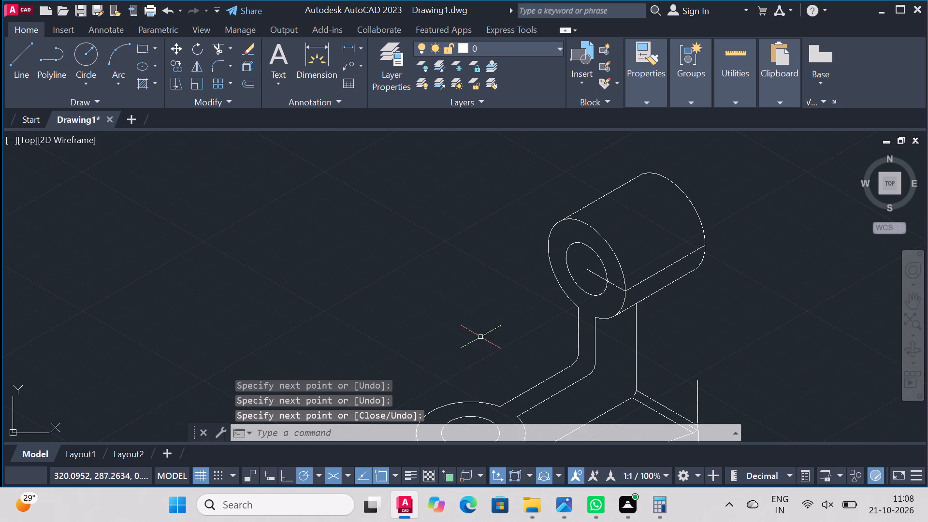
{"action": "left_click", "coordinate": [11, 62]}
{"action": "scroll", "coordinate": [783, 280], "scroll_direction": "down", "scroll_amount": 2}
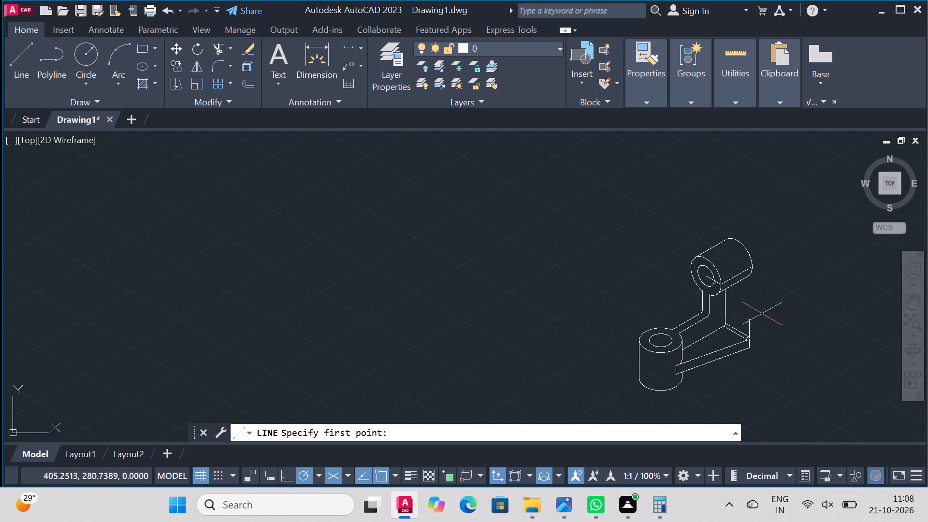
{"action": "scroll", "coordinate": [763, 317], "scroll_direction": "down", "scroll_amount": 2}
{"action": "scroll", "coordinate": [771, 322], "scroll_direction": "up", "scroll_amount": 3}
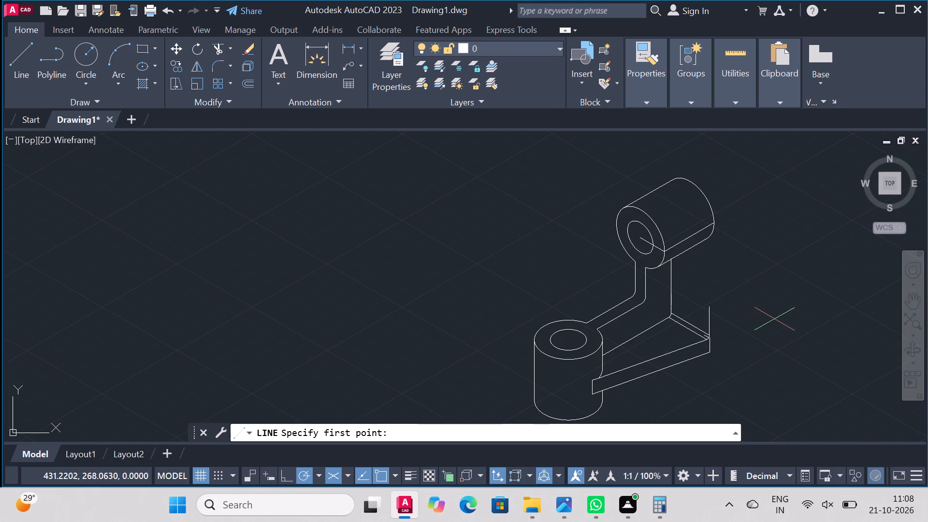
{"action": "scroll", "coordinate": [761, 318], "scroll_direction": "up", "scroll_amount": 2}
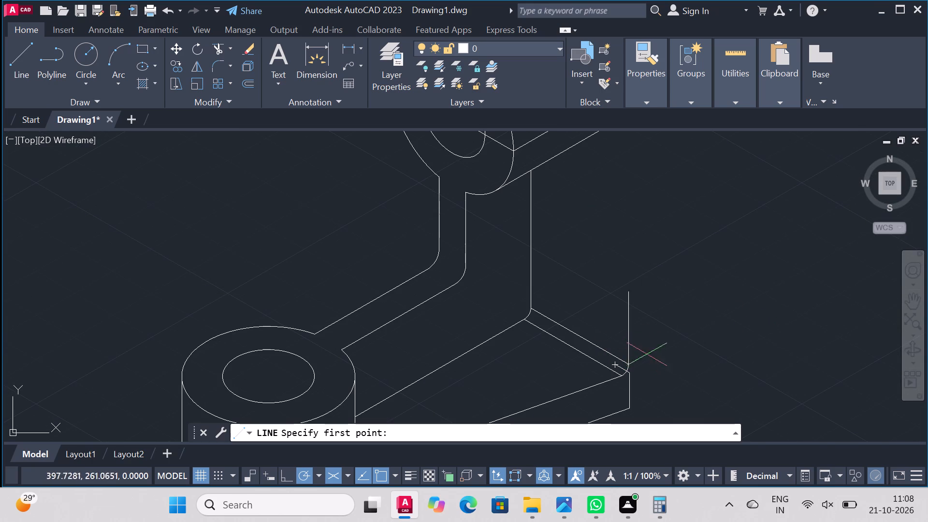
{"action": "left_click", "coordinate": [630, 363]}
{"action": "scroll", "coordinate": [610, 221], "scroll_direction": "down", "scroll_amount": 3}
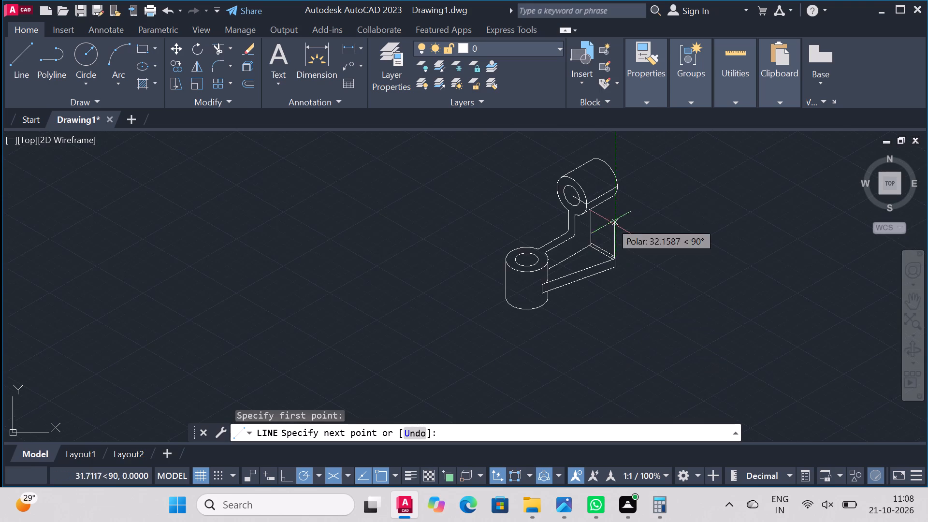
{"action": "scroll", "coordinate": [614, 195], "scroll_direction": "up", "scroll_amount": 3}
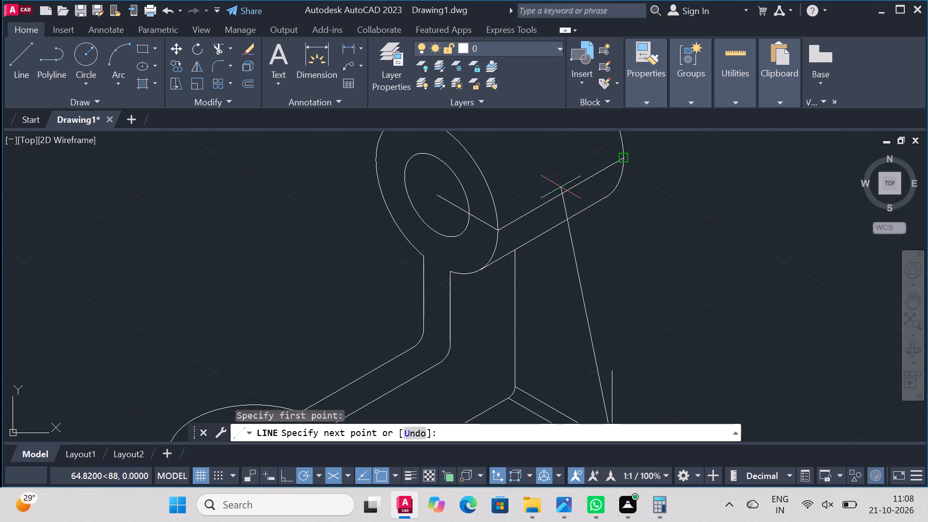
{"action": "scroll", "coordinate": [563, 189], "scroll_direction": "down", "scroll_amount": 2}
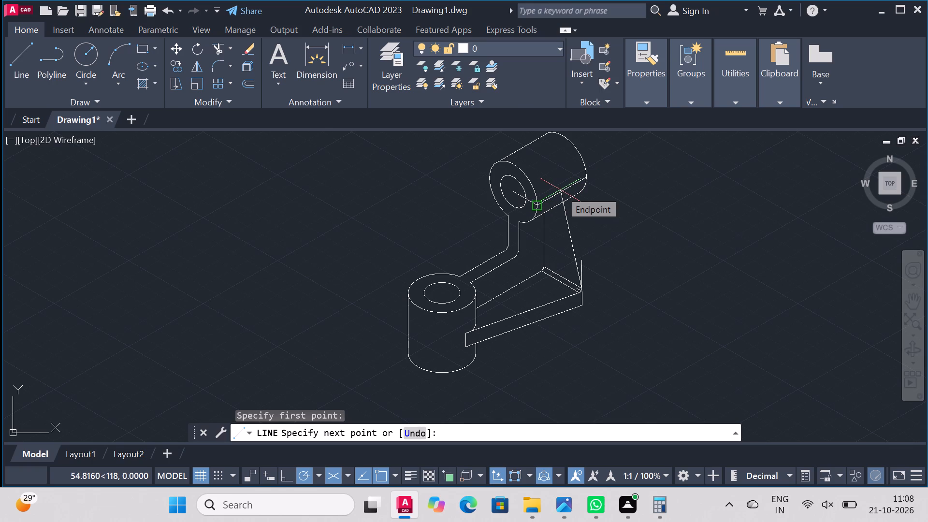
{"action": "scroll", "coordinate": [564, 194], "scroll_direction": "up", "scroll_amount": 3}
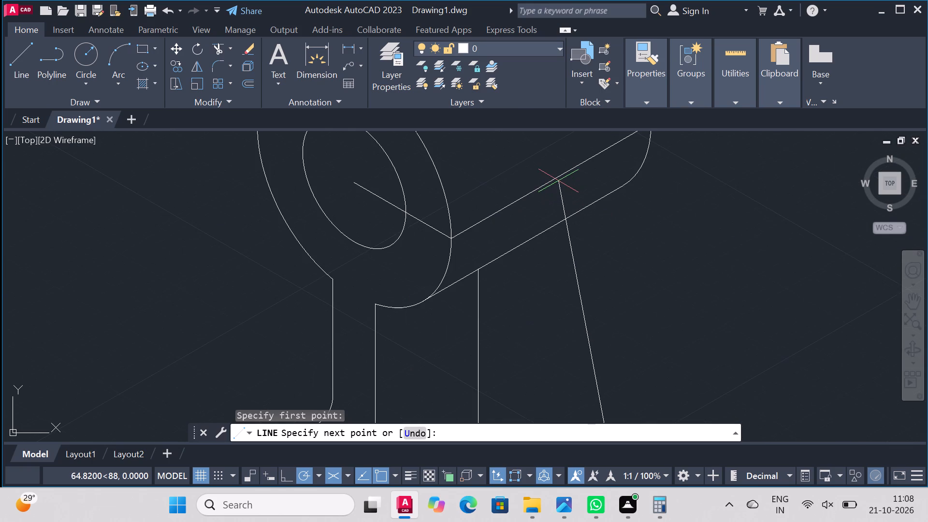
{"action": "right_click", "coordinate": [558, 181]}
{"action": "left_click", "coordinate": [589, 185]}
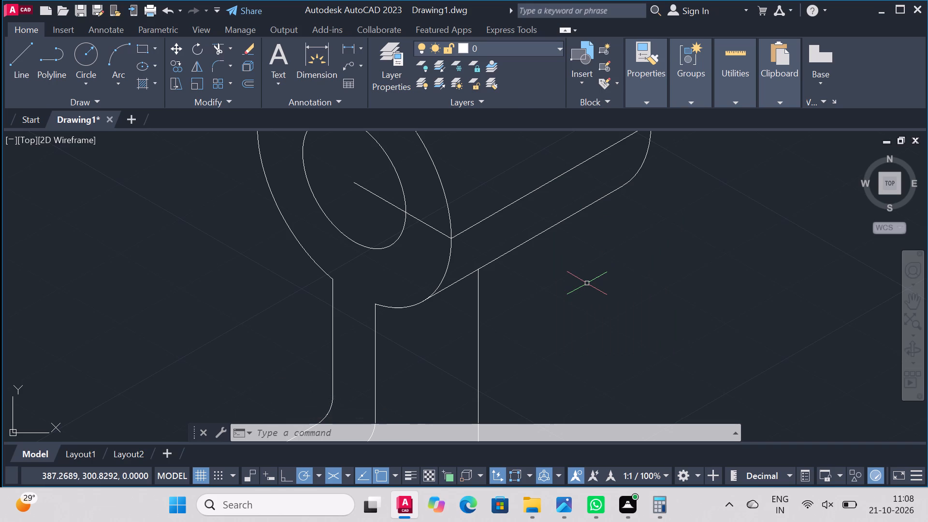
Trim the leftover vertical line rising above the outer rounded corner of the web's side extension.
{"action": "scroll", "coordinate": [600, 267], "scroll_direction": "down", "scroll_amount": 3}
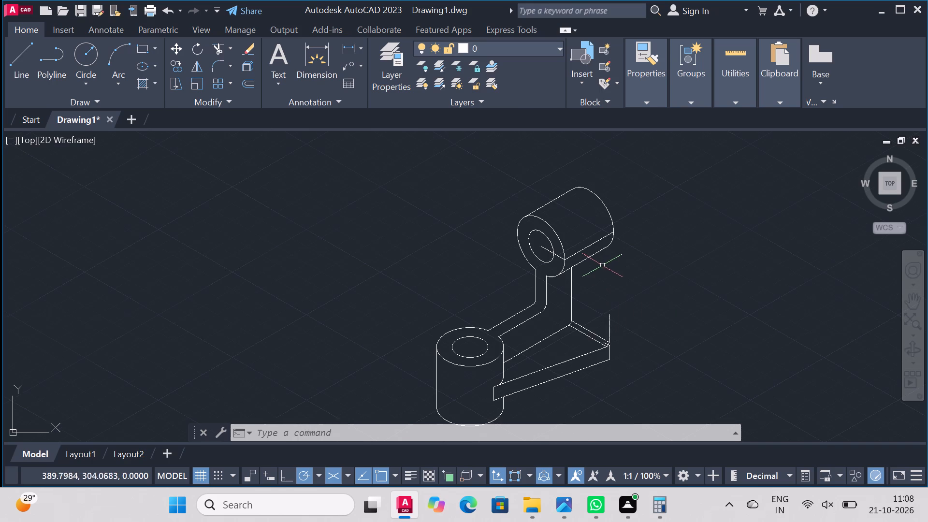
{"action": "scroll", "coordinate": [621, 312], "scroll_direction": "down", "scroll_amount": 1}
{"action": "scroll", "coordinate": [626, 338], "scroll_direction": "up", "scroll_amount": 2}
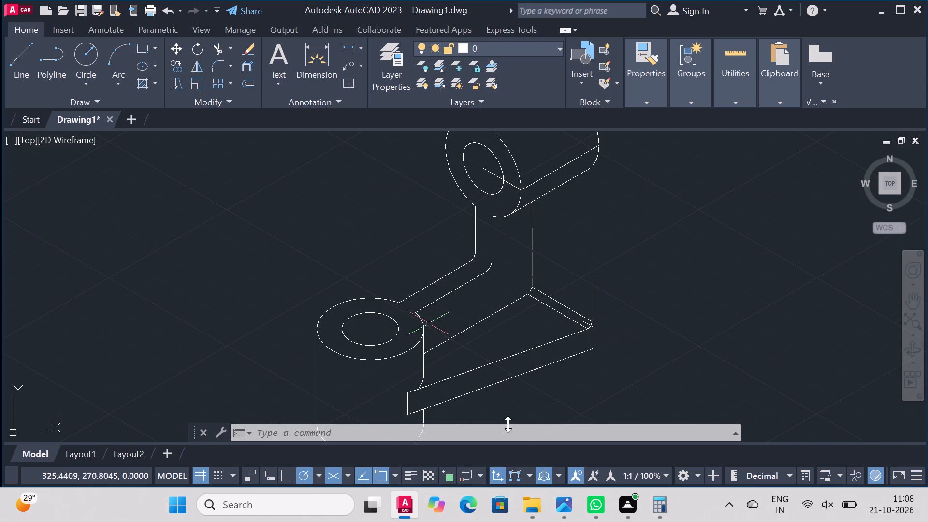
{"action": "left_click", "coordinate": [211, 48]}
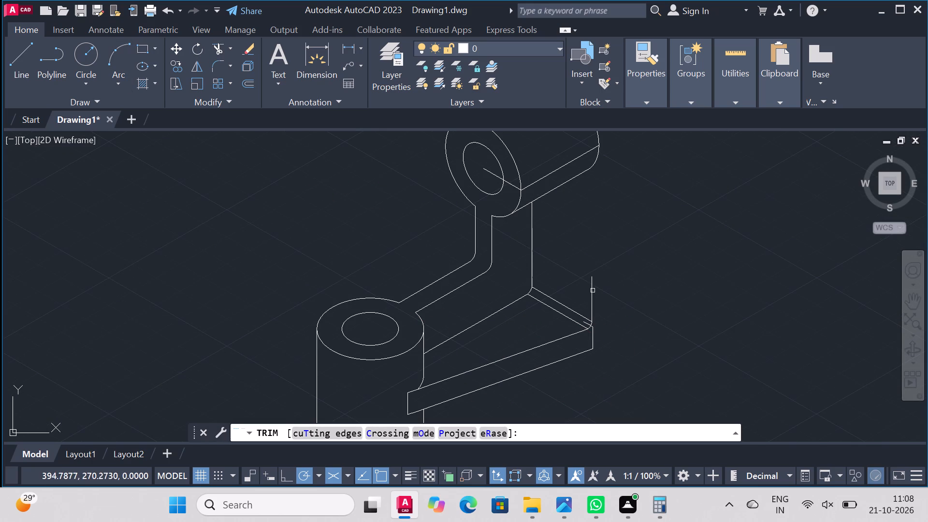
{"action": "left_click", "coordinate": [593, 290]}
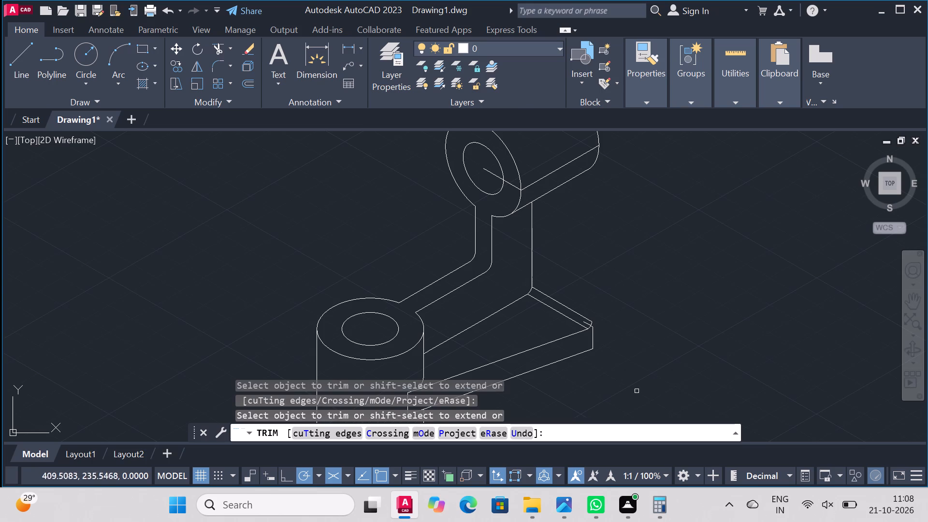
{"action": "scroll", "coordinate": [638, 395], "scroll_direction": "up", "scroll_amount": 3}
{"action": "scroll", "coordinate": [638, 393], "scroll_direction": "down", "scroll_amount": 4}
{"action": "scroll", "coordinate": [625, 353], "scroll_direction": "down", "scroll_amount": 2}
{"action": "scroll", "coordinate": [656, 363], "scroll_direction": "up", "scroll_amount": 3}
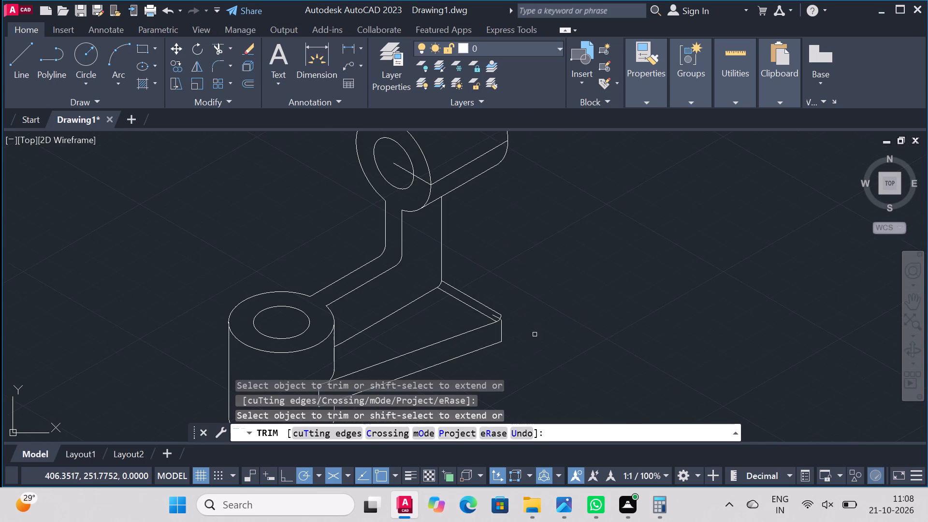
Draw a line 11 long at 30° from the upper corner of the rib's outer end, continuing it 10 straight down.
{"action": "scroll", "coordinate": [536, 334], "scroll_direction": "up", "scroll_amount": 3}
{"action": "left_click", "coordinate": [27, 49]}
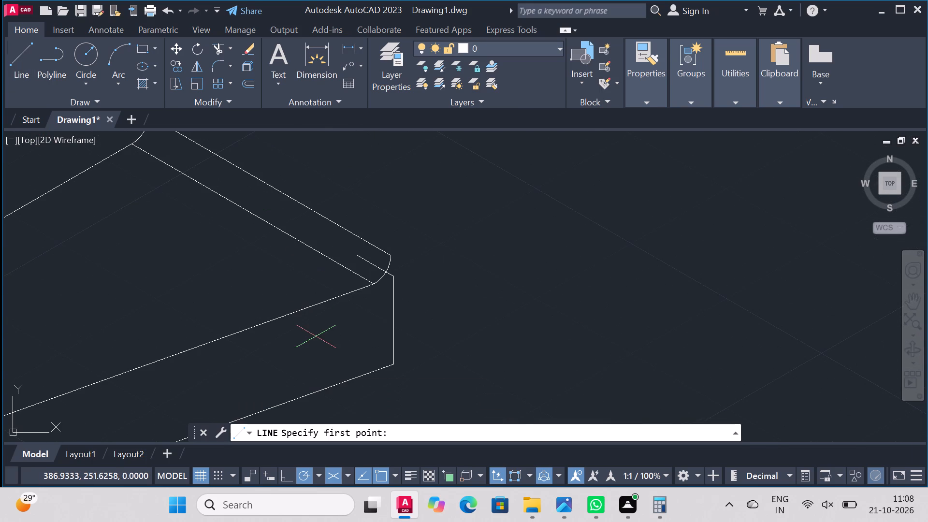
{"action": "left_click", "coordinate": [391, 275]}
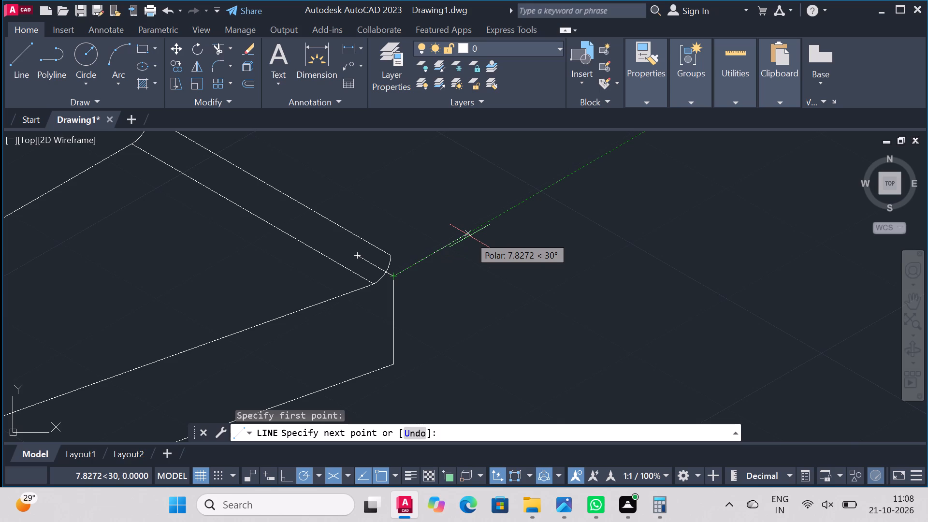
{"action": "type", "text": "11"}
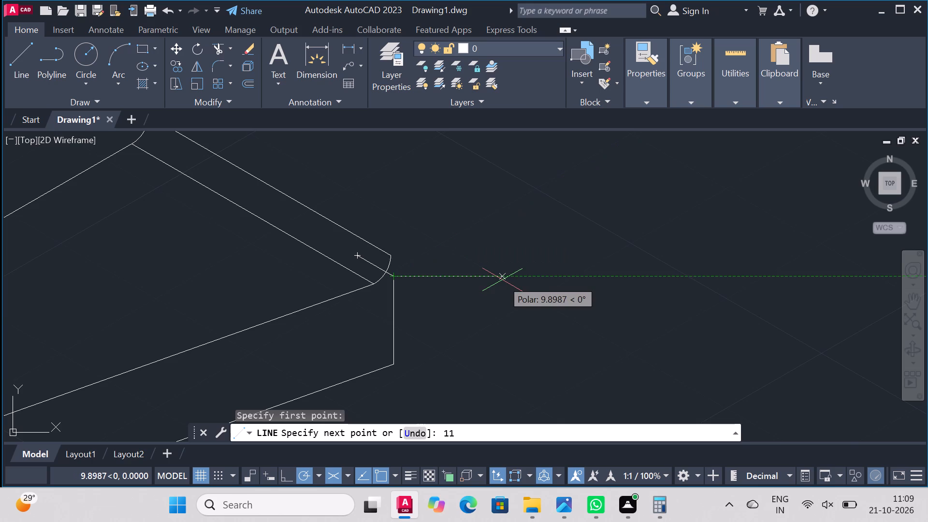
{"action": "key", "text": "Return"}
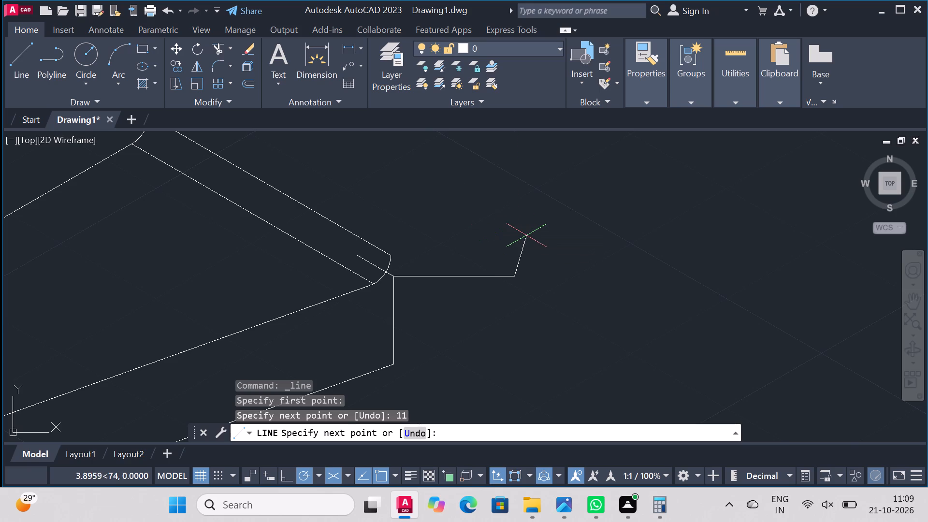
{"action": "key", "text": "ctrl+z"}
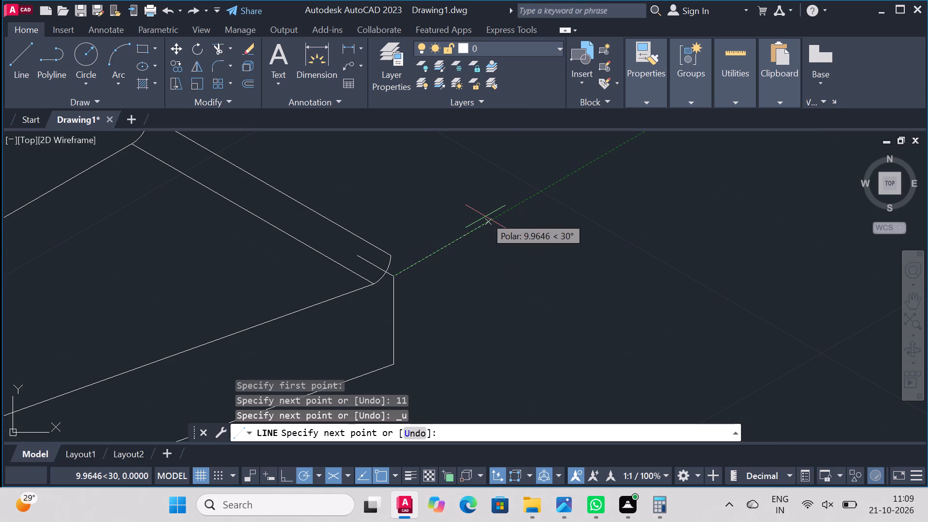
{"action": "type", "text": "11"}
{"action": "key", "text": "Return"}
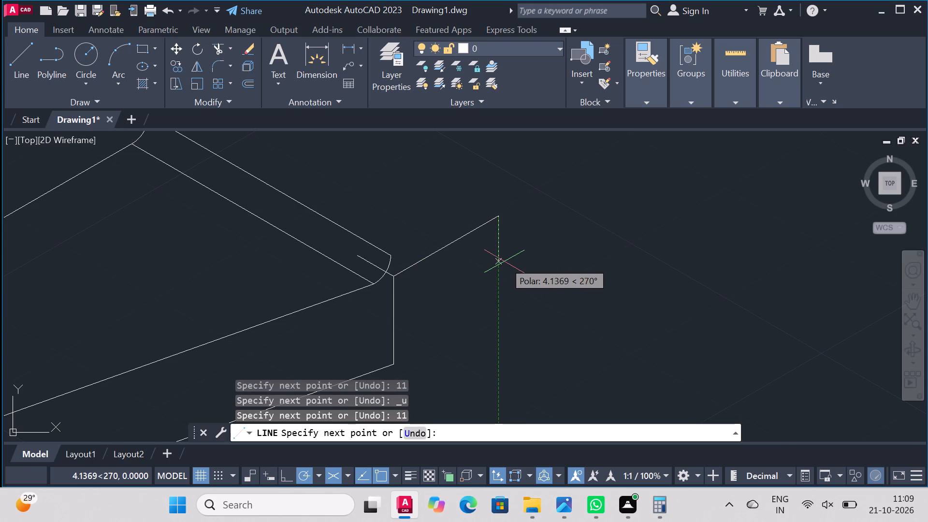
{"action": "type", "text": "10"}
{"action": "key", "text": "Return"}
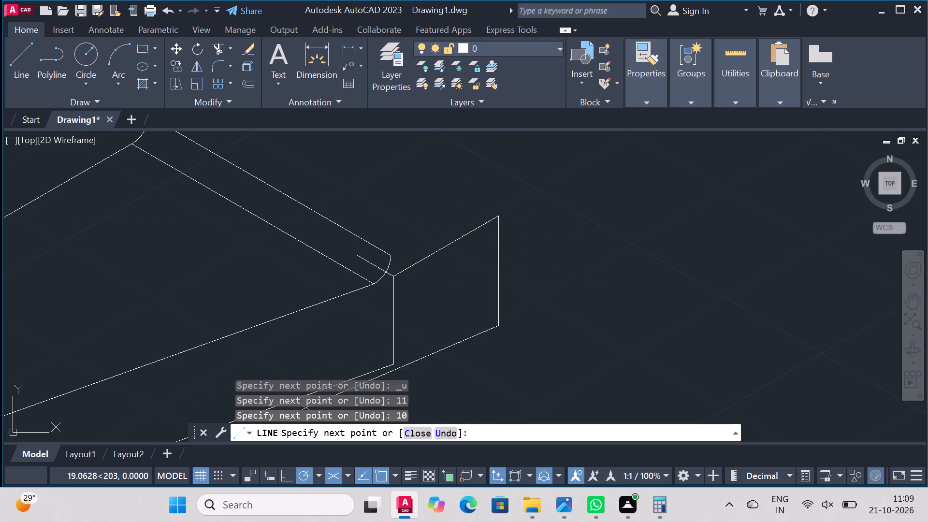
{"action": "scroll", "coordinate": [412, 290], "scroll_direction": "down", "scroll_amount": 4}
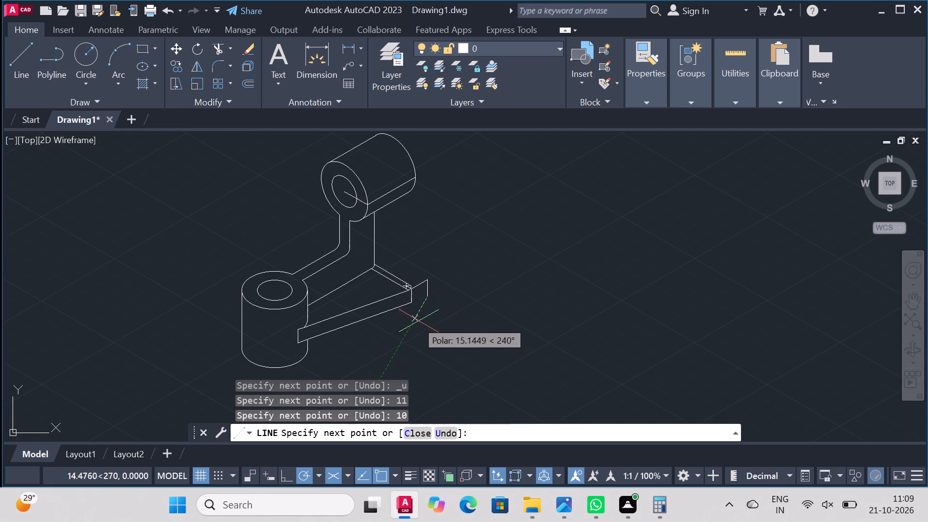
{"action": "scroll", "coordinate": [413, 304], "scroll_direction": "up", "scroll_amount": 4}
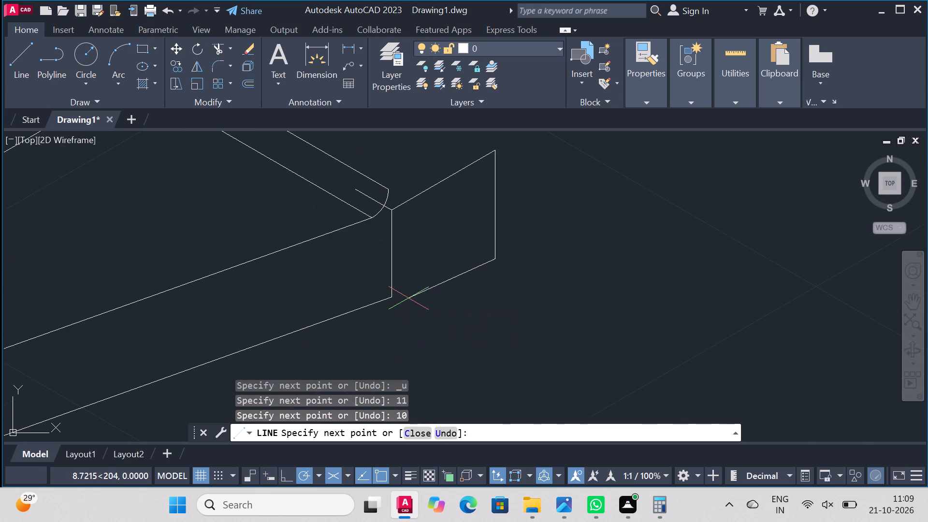
{"action": "right_click", "coordinate": [423, 300]}
{"action": "left_click", "coordinate": [499, 120]}
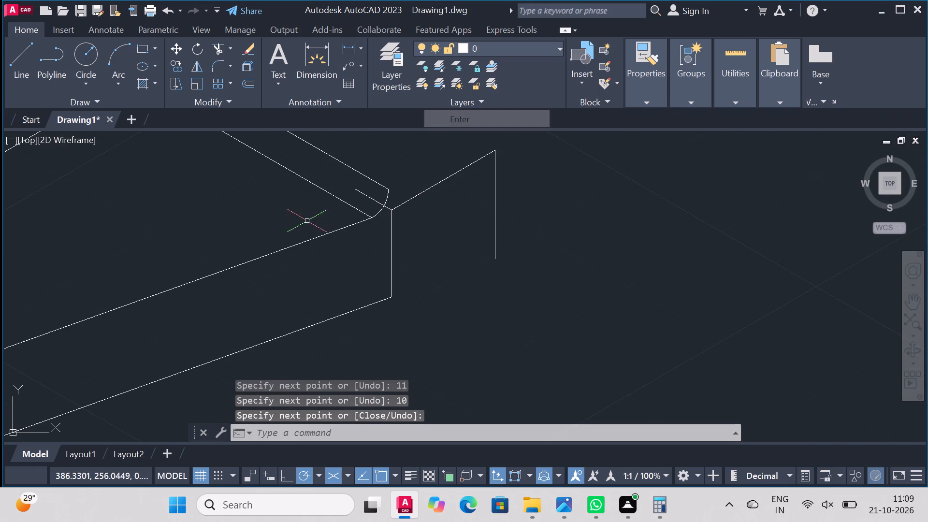
Draw a 30° line from the lower corner of the rib's outer end to the new vertical line.
{"action": "left_click", "coordinate": [14, 66]}
{"action": "left_click", "coordinate": [395, 295]}
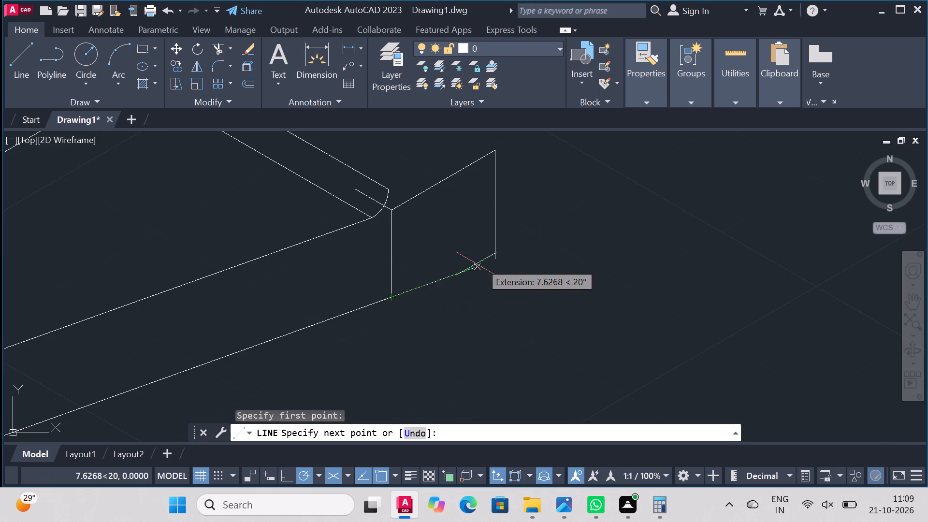
{"action": "left_click", "coordinate": [496, 237]}
{"action": "right_click", "coordinate": [496, 237]}
{"action": "left_click", "coordinate": [570, 238]}
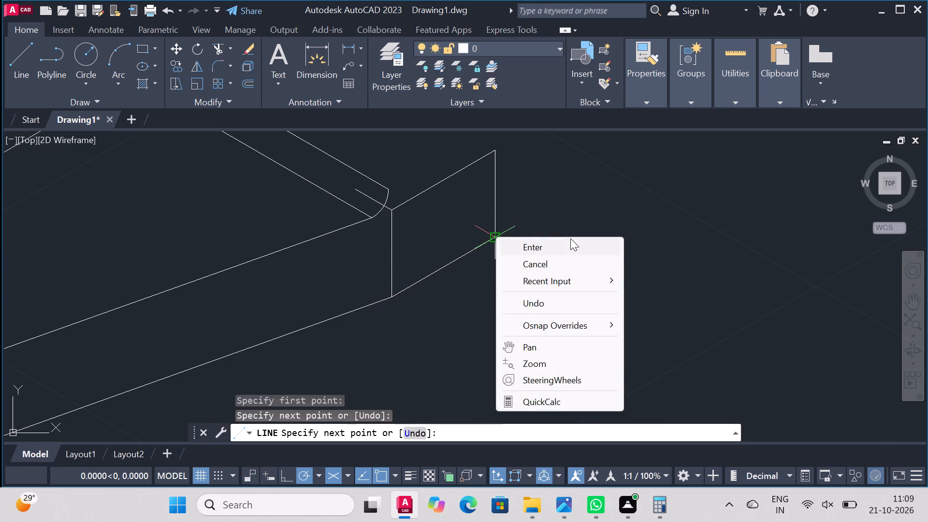
Trim the new vertical line's excess below the lower 30° line.
{"action": "left_click", "coordinate": [218, 42]}
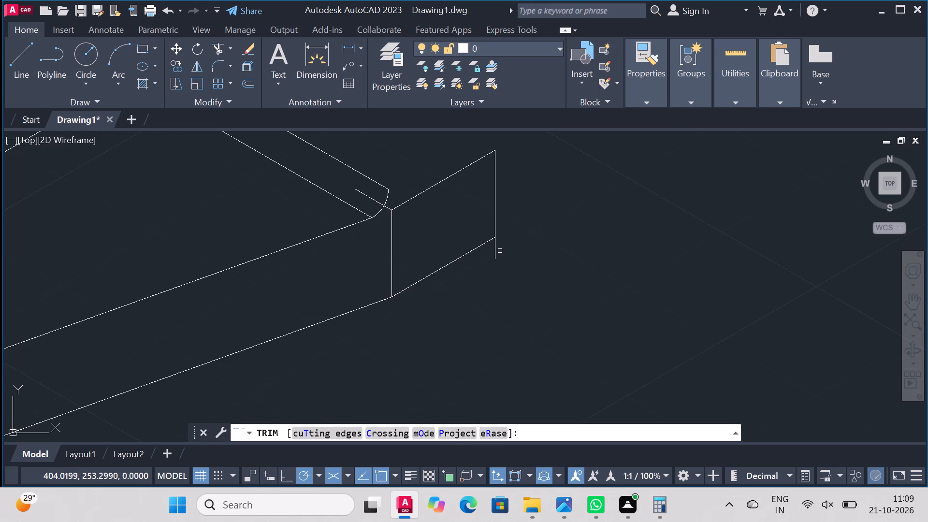
{"action": "left_click", "coordinate": [497, 252]}
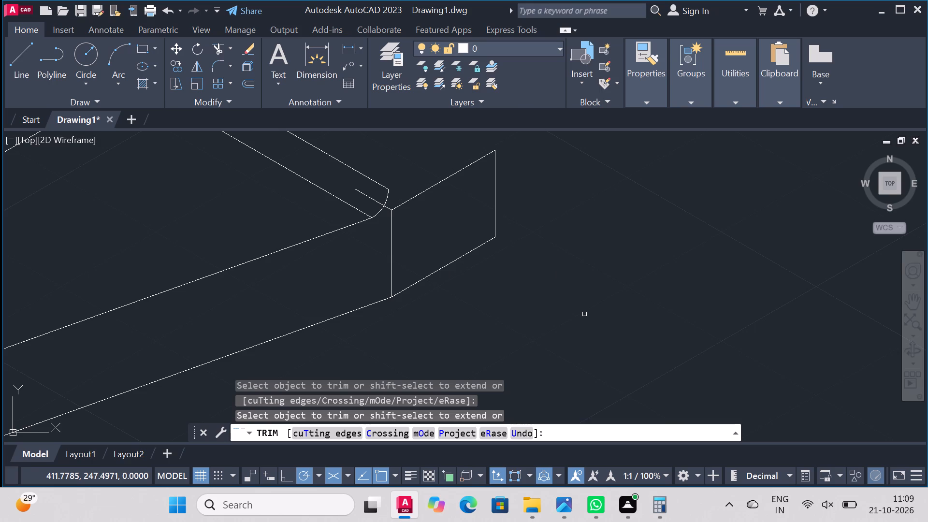
{"action": "scroll", "coordinate": [455, 217], "scroll_direction": "down", "scroll_amount": 2}
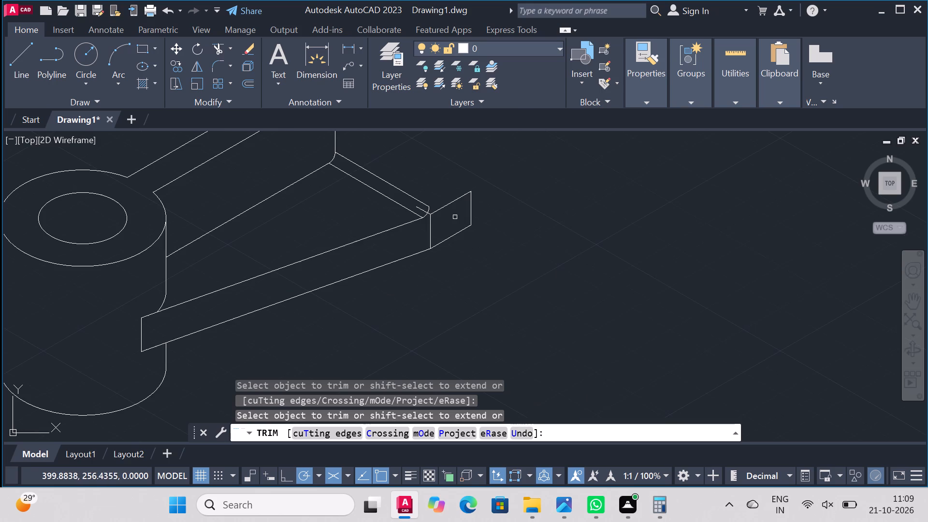
{"action": "scroll", "coordinate": [456, 197], "scroll_direction": "up", "scroll_amount": 1}
{"action": "right_click", "coordinate": [555, 174]}
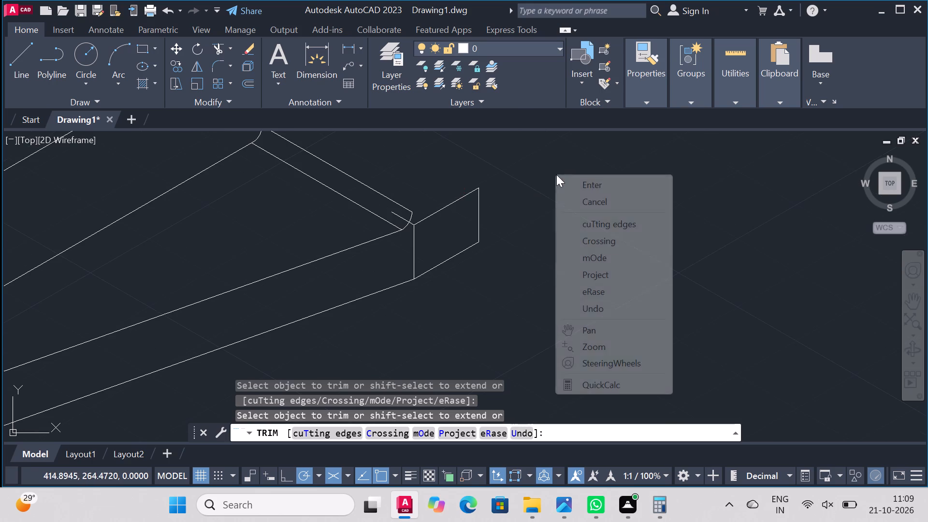
{"action": "left_click", "coordinate": [595, 178]}
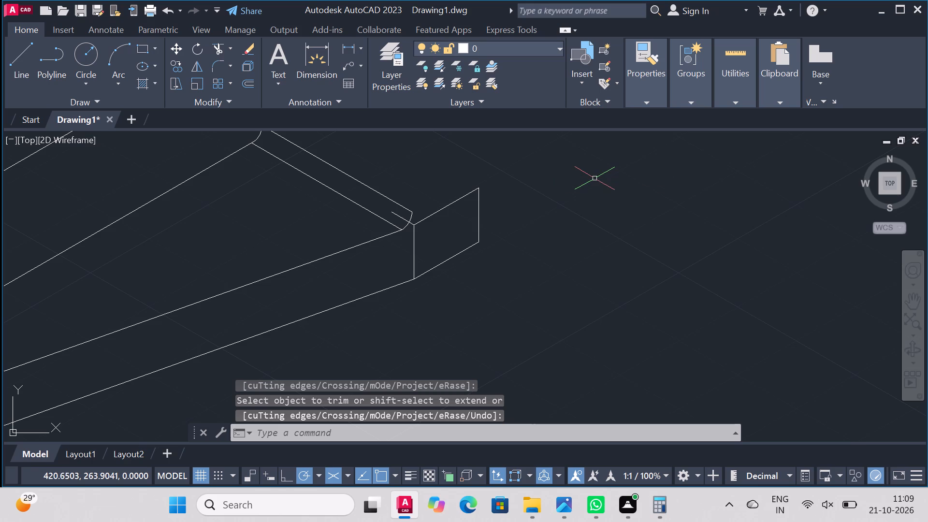
Draw a short 330° line from the outer end of the web extension's rear top edge to the upper 30° line.
{"action": "scroll", "coordinate": [569, 181], "scroll_direction": "down", "scroll_amount": 2}
{"action": "scroll", "coordinate": [444, 165], "scroll_direction": "up", "scroll_amount": 2}
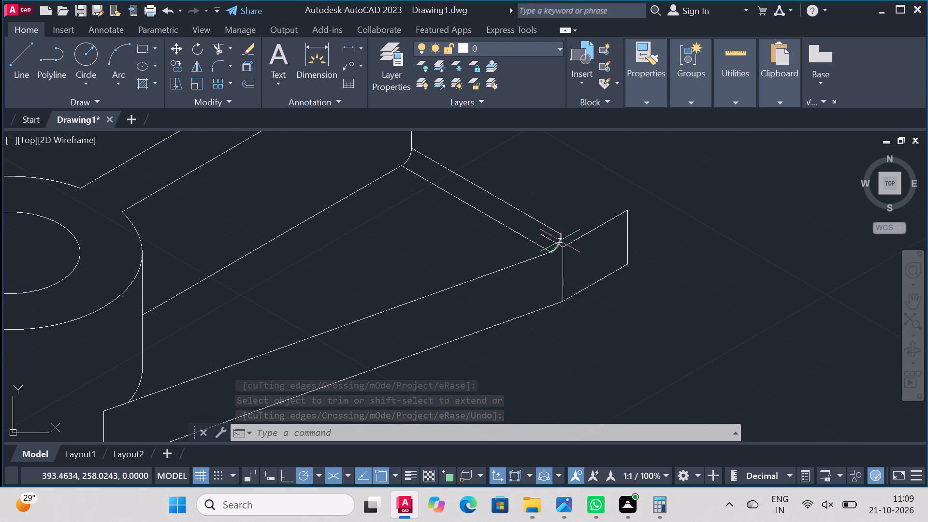
{"action": "left_click", "coordinate": [19, 49]}
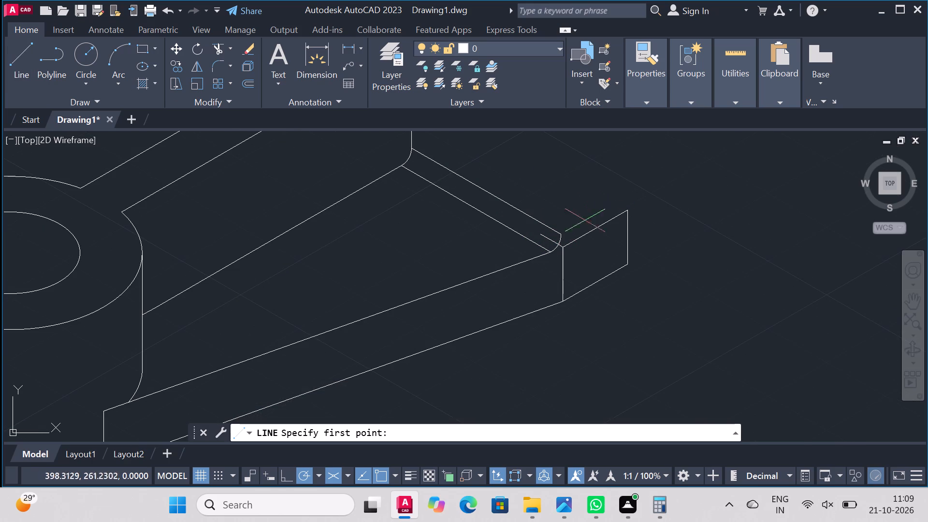
{"action": "left_click", "coordinate": [561, 230]}
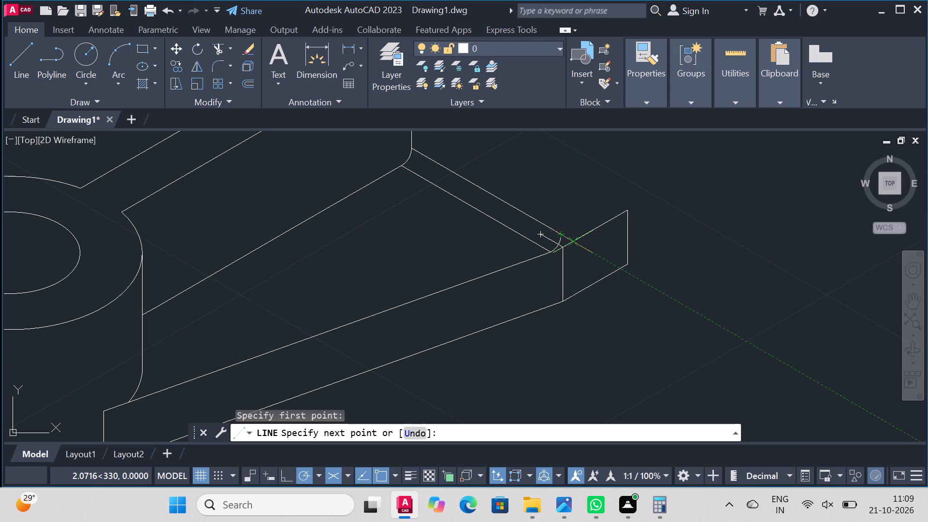
{"action": "left_click", "coordinate": [571, 238]}
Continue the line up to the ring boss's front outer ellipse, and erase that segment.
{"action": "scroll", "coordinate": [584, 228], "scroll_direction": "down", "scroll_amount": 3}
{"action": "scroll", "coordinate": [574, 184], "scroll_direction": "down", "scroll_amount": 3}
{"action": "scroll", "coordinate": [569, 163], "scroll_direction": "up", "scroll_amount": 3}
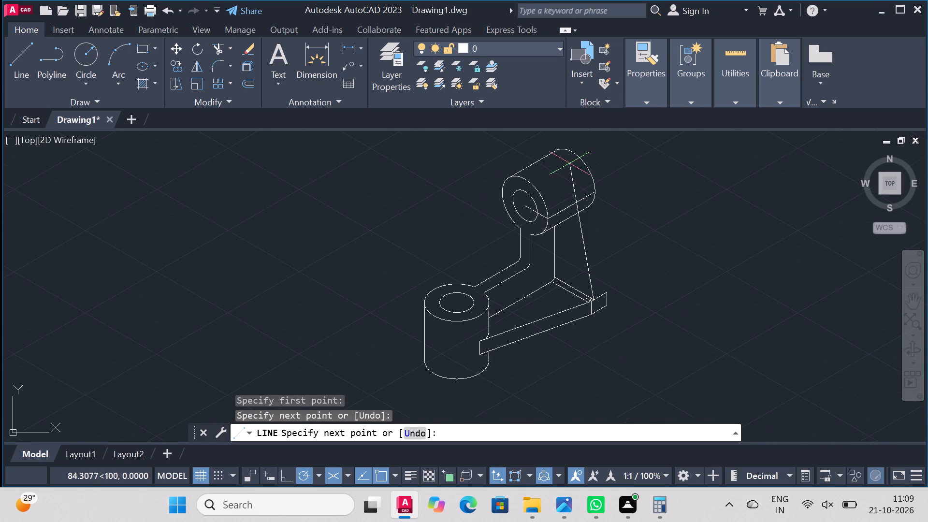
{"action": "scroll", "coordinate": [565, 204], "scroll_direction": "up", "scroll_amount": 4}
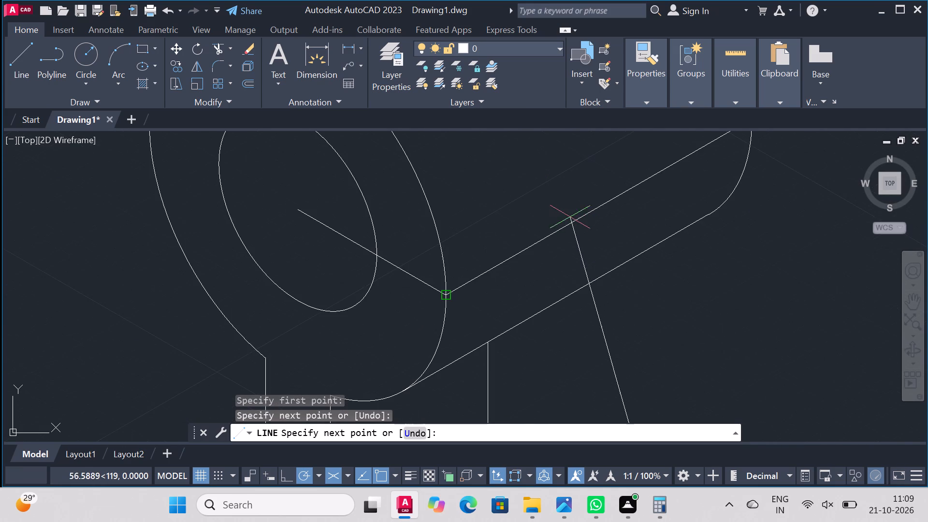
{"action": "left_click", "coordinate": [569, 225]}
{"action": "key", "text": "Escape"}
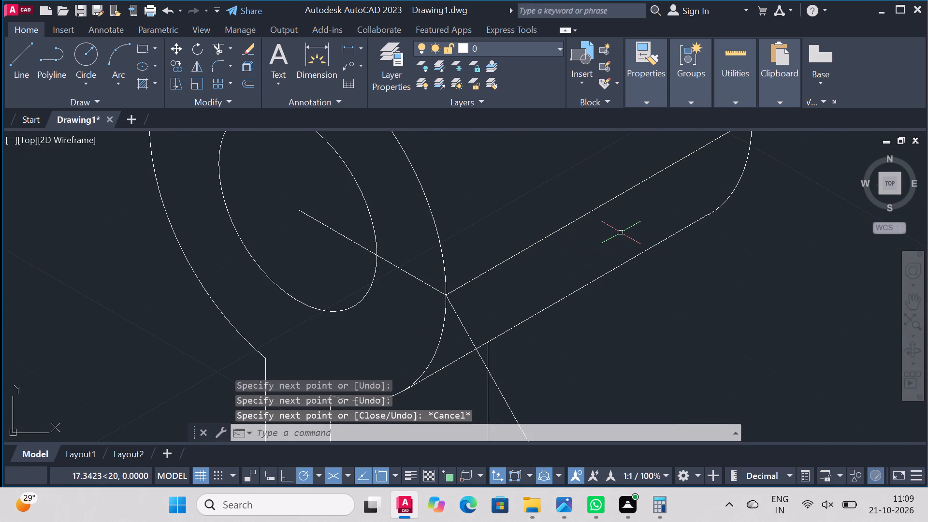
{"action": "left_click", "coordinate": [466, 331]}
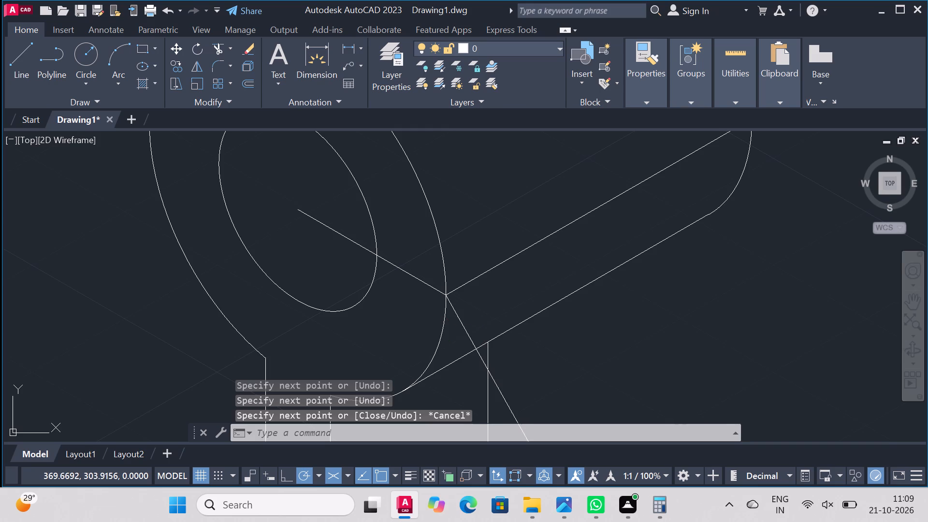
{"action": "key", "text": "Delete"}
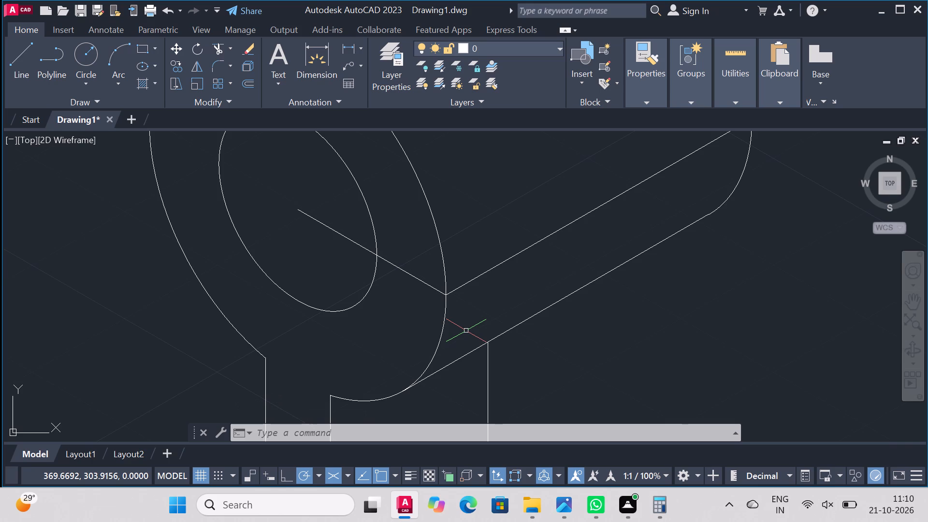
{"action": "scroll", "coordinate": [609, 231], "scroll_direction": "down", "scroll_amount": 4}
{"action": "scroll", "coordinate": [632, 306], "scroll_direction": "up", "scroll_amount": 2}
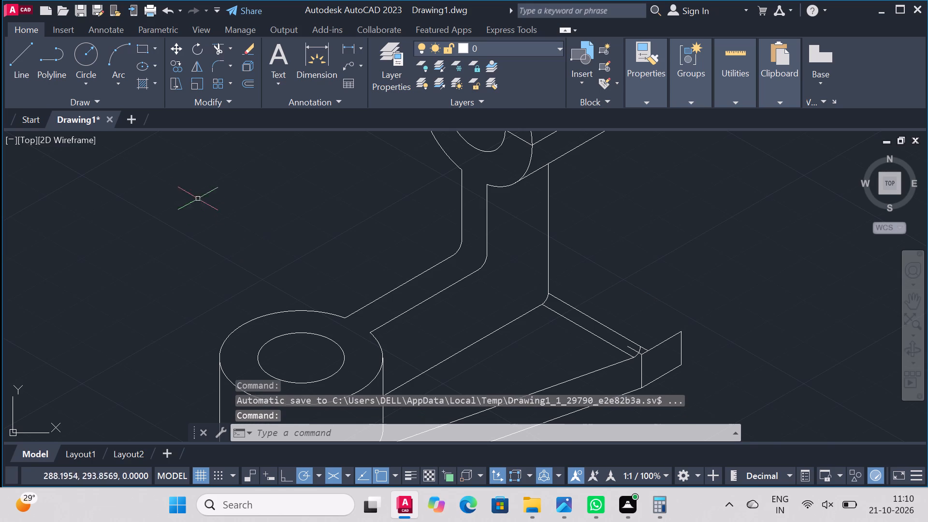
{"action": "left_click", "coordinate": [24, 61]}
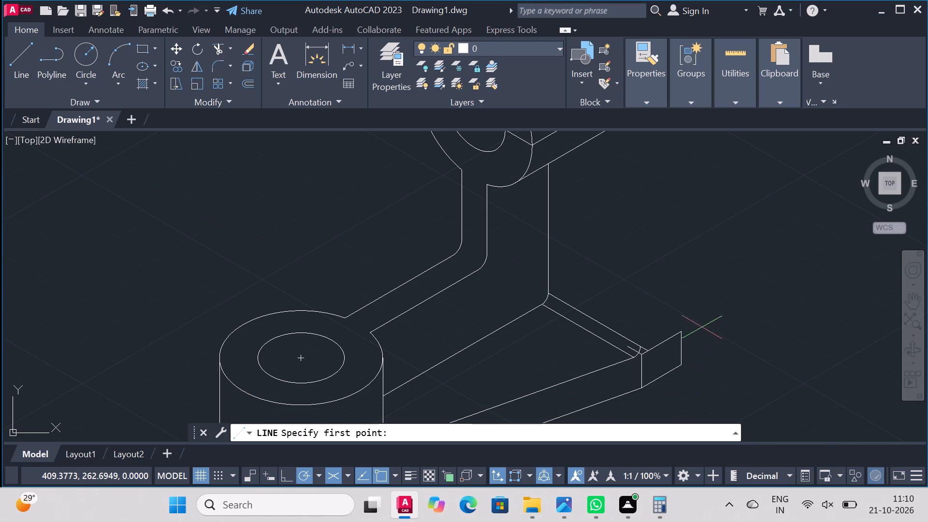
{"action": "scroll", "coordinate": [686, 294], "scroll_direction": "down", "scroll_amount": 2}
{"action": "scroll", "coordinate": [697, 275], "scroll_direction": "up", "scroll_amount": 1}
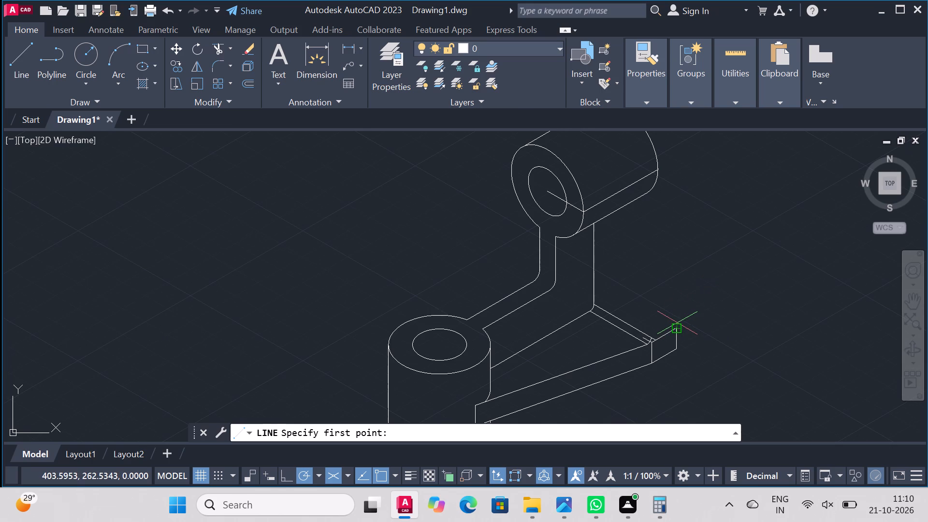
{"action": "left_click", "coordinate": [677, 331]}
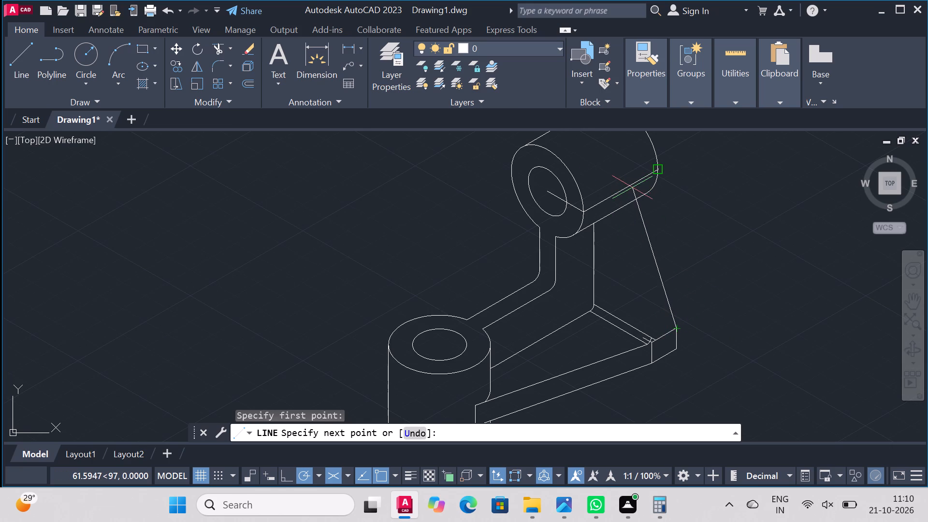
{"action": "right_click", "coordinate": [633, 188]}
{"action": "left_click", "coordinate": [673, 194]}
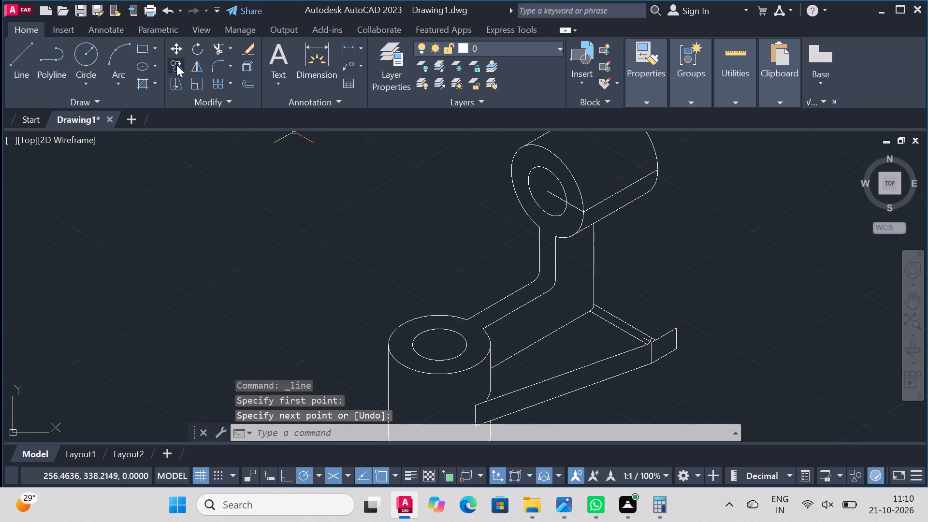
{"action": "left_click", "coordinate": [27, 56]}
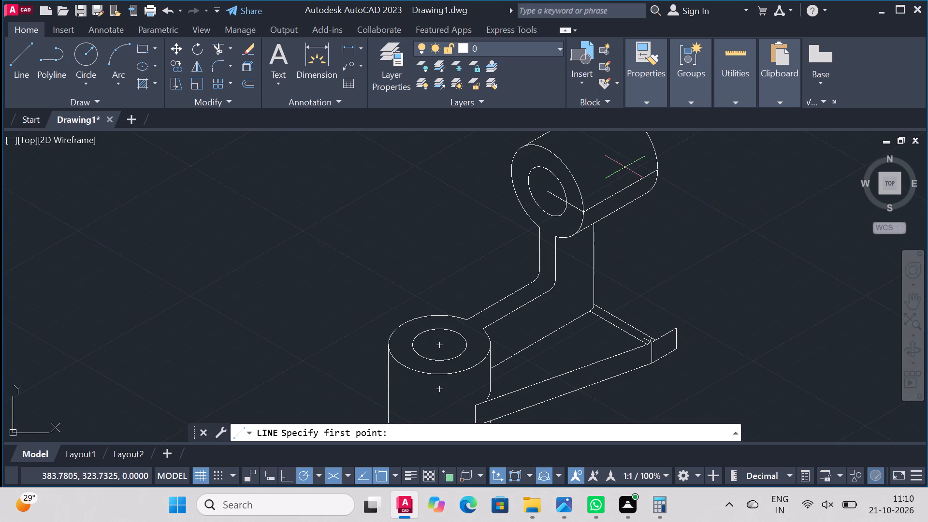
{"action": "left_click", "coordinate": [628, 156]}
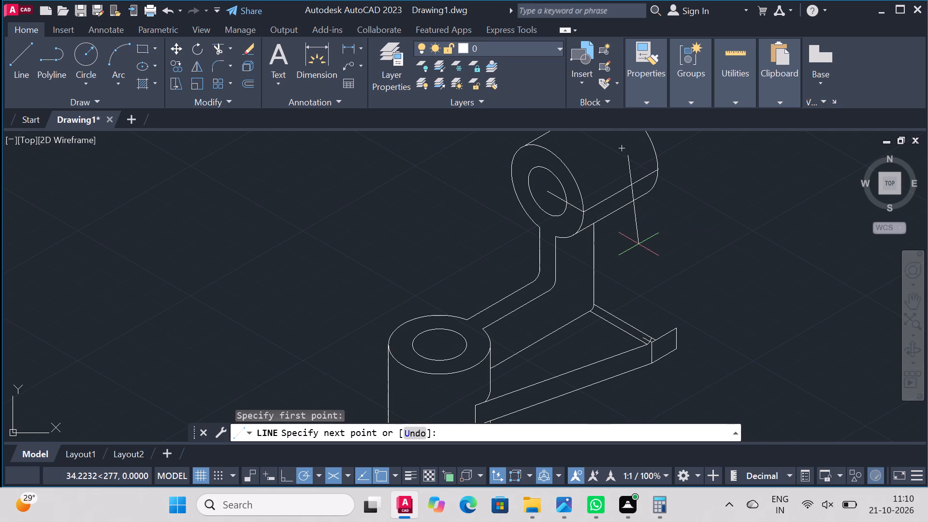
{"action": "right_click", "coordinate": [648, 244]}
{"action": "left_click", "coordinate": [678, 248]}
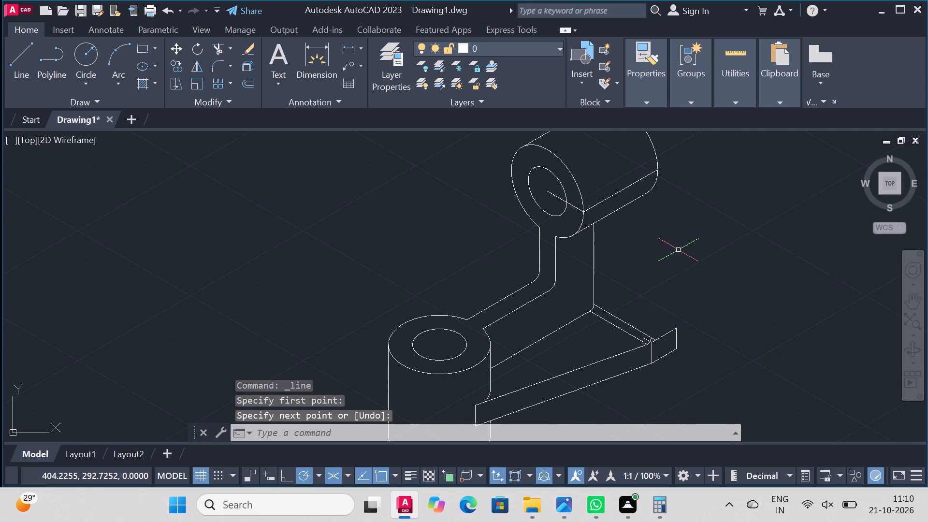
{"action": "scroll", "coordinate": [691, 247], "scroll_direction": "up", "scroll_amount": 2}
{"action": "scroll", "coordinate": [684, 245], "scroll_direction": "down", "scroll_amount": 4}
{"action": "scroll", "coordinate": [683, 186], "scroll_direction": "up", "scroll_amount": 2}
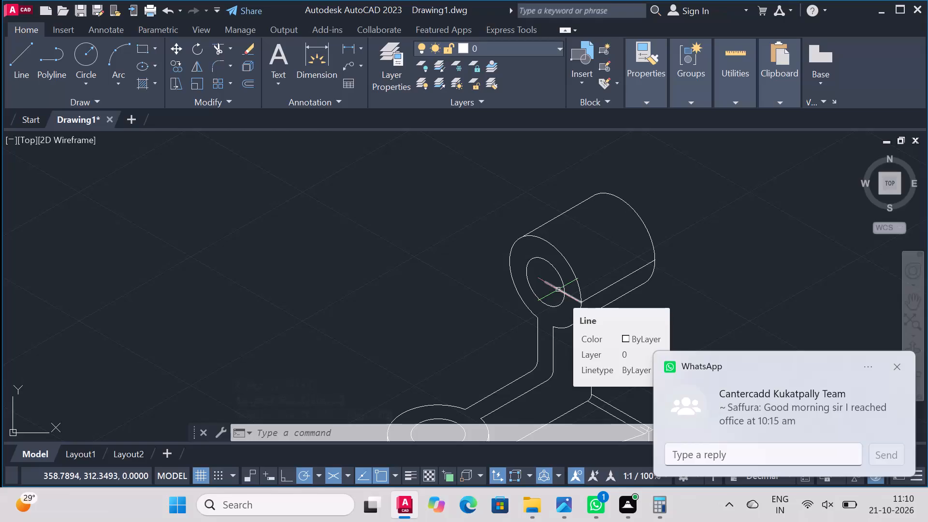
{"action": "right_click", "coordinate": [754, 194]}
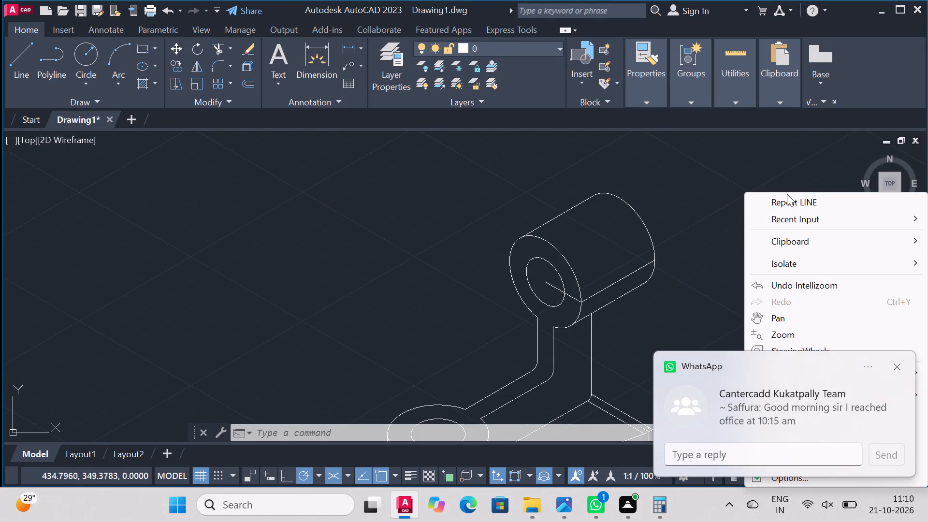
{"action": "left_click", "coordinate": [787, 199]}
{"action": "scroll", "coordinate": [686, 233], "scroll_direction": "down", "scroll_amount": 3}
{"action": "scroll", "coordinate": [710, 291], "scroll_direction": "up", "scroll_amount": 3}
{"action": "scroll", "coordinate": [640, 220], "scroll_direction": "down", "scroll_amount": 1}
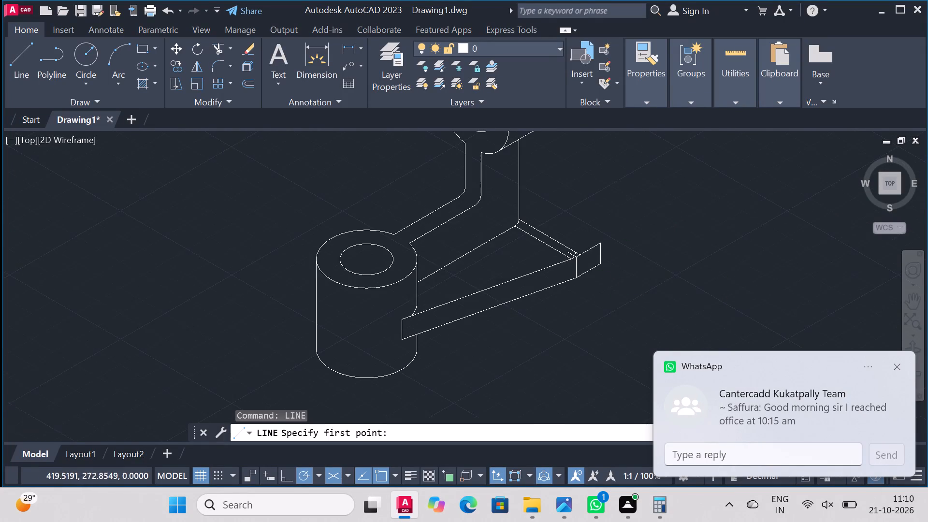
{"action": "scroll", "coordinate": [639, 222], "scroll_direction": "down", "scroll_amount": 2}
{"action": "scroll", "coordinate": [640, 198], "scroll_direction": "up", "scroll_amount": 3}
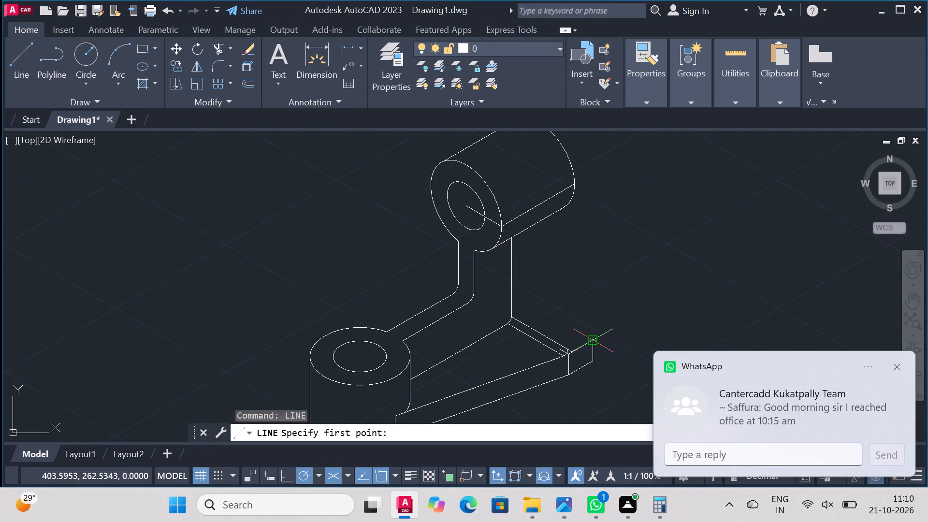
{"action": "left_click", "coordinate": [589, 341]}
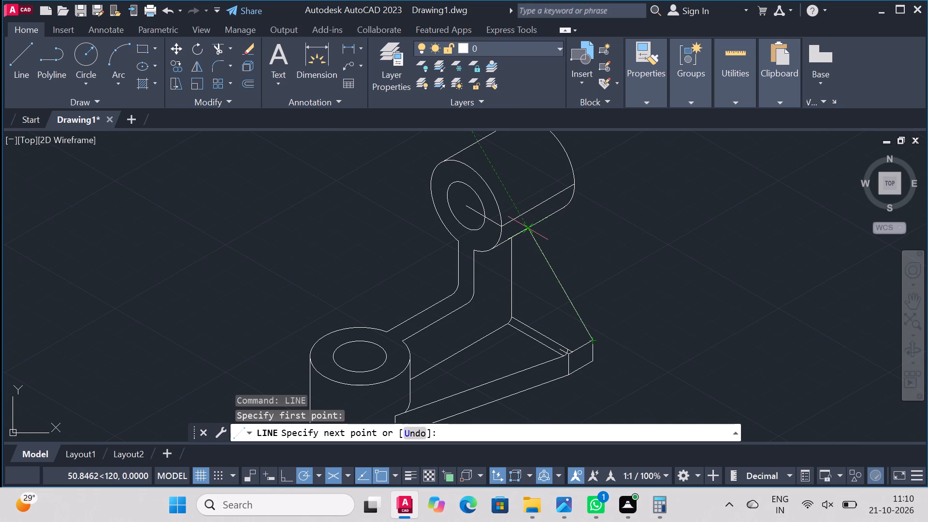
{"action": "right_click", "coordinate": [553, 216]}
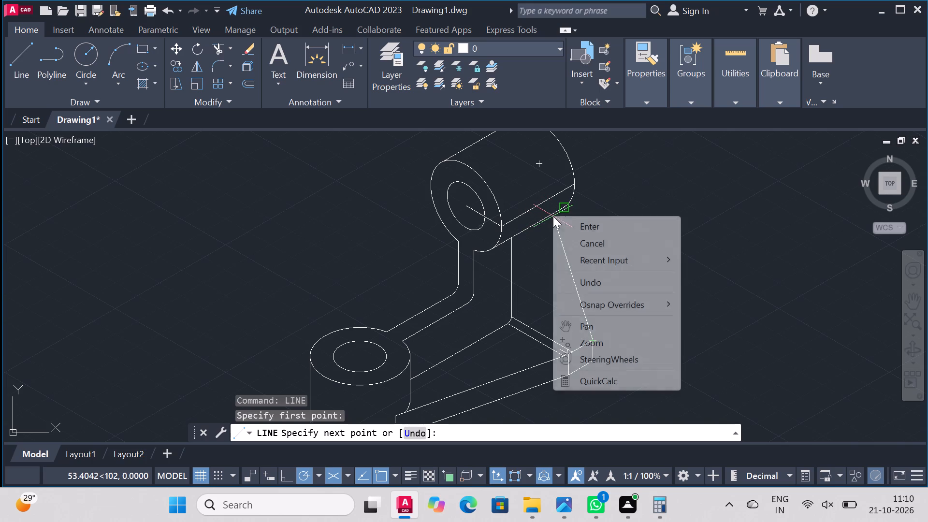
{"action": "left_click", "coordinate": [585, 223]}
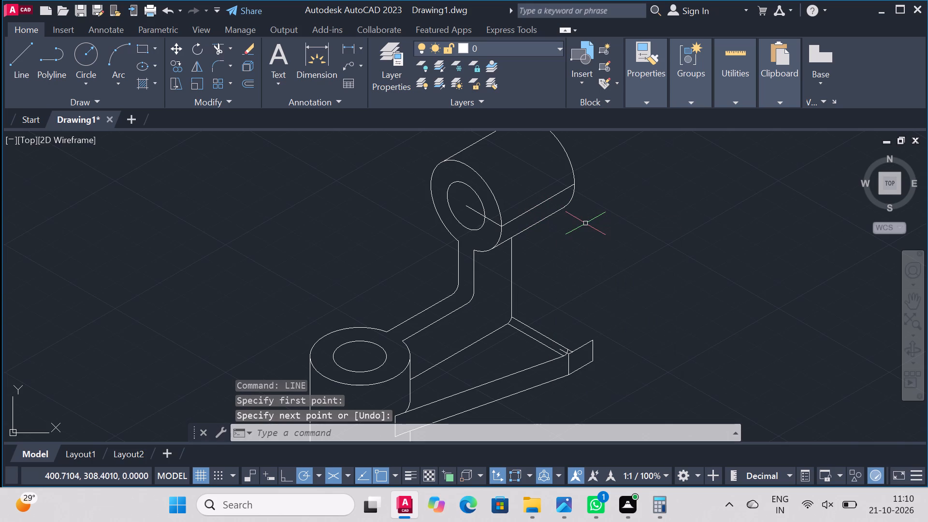
Draw a 3-long 210° line from the rear end of the ring boss's lower edge, continuing vertically up to its side line.
{"action": "scroll", "coordinate": [587, 212], "scroll_direction": "up", "scroll_amount": 2}
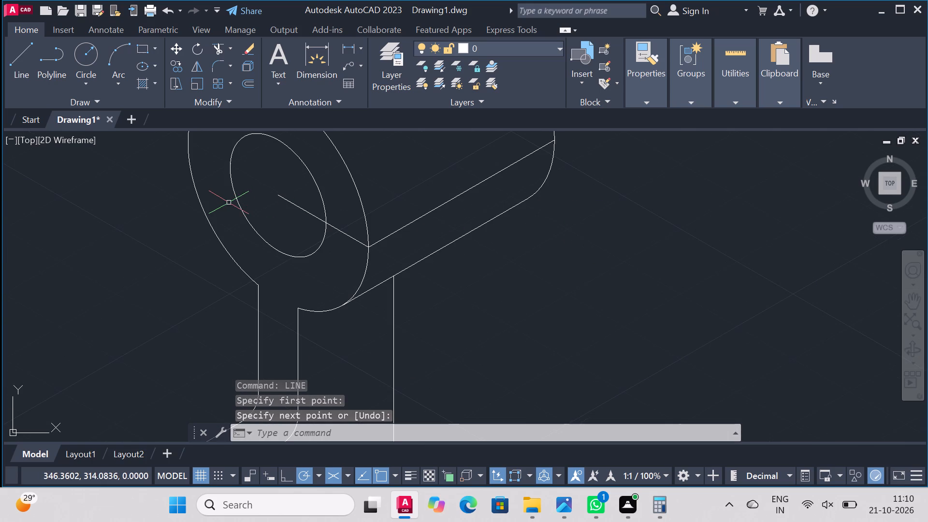
{"action": "left_click", "coordinate": [20, 47]}
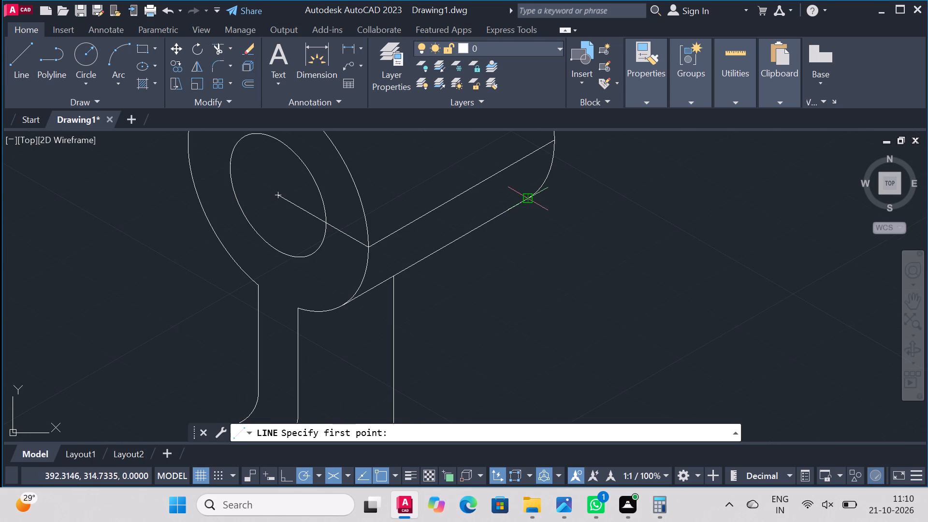
{"action": "left_click", "coordinate": [531, 200]}
{"action": "key", "text": "3"}
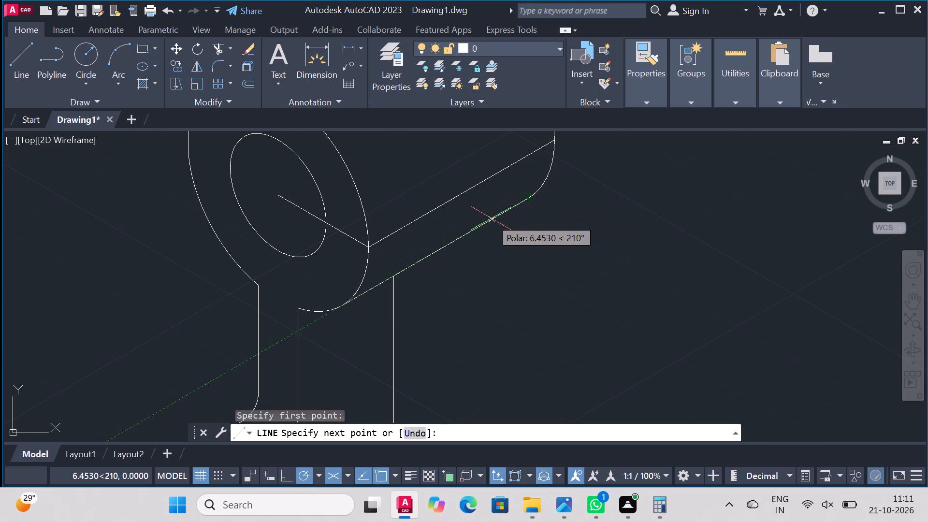
{"action": "key", "text": "Return"}
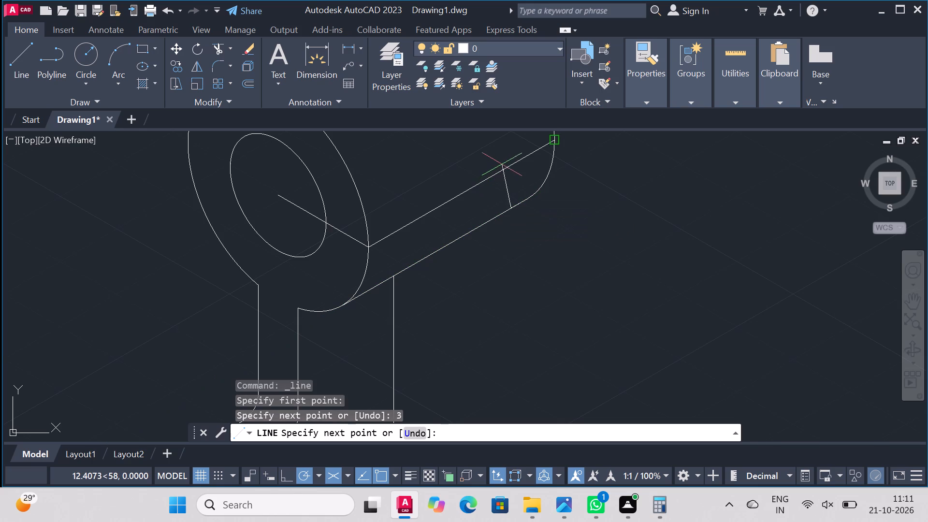
{"action": "left_click", "coordinate": [509, 164]}
{"action": "right_click", "coordinate": [509, 164]}
{"action": "left_click", "coordinate": [536, 170]}
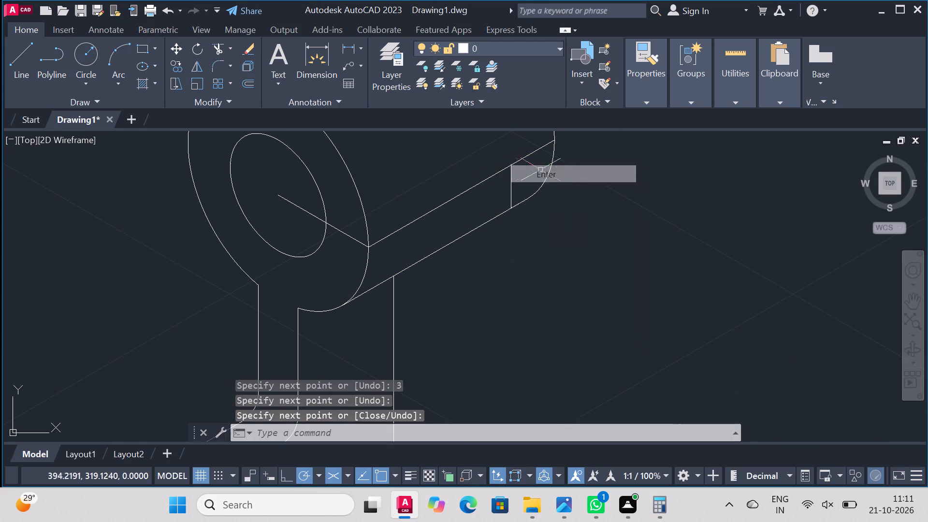
Draw an 8-long 210° line from the short vertical's top along the boss's side line, continuing vertically down to its lower edge.
{"action": "right_click", "coordinate": [634, 217]}
{"action": "left_click", "coordinate": [664, 204]}
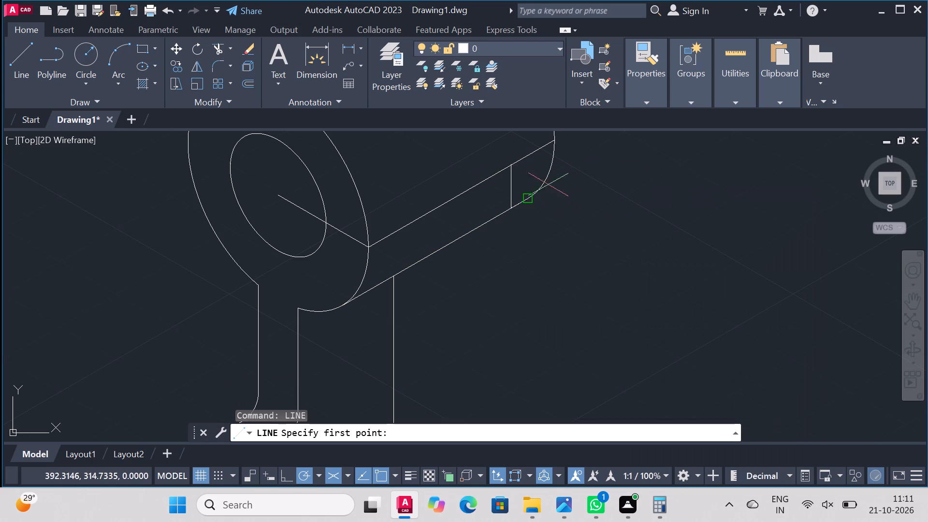
{"action": "left_click", "coordinate": [511, 163]}
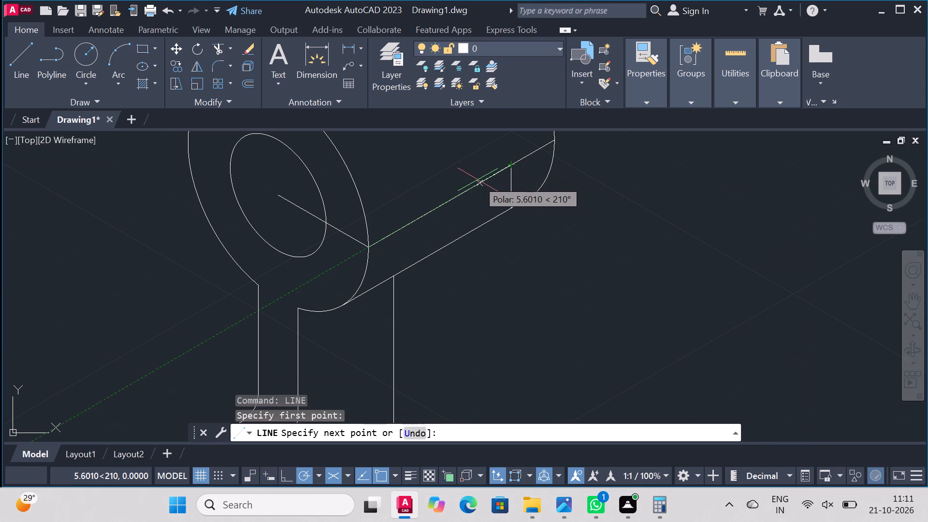
{"action": "key", "text": "8"}
{"action": "key", "text": "Return"}
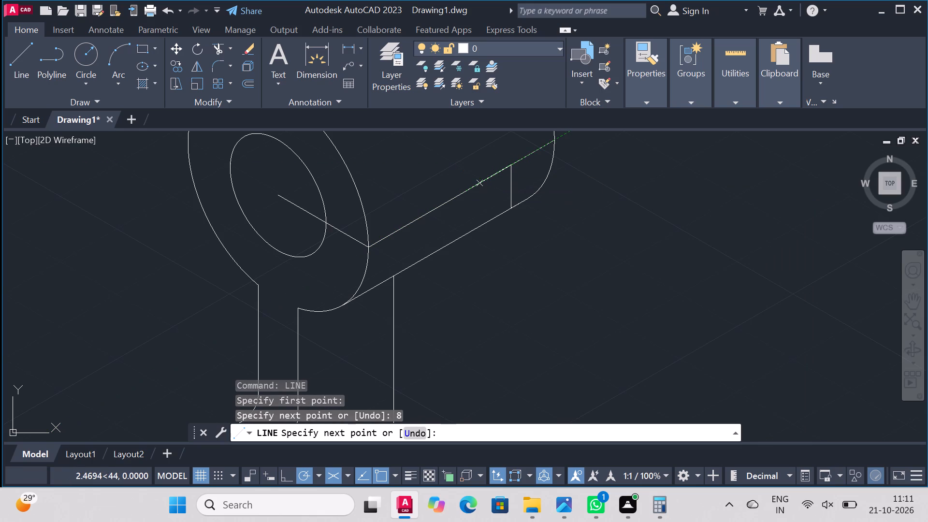
{"action": "left_click", "coordinate": [469, 236]}
{"action": "right_click", "coordinate": [469, 236]}
{"action": "left_click", "coordinate": [515, 246]}
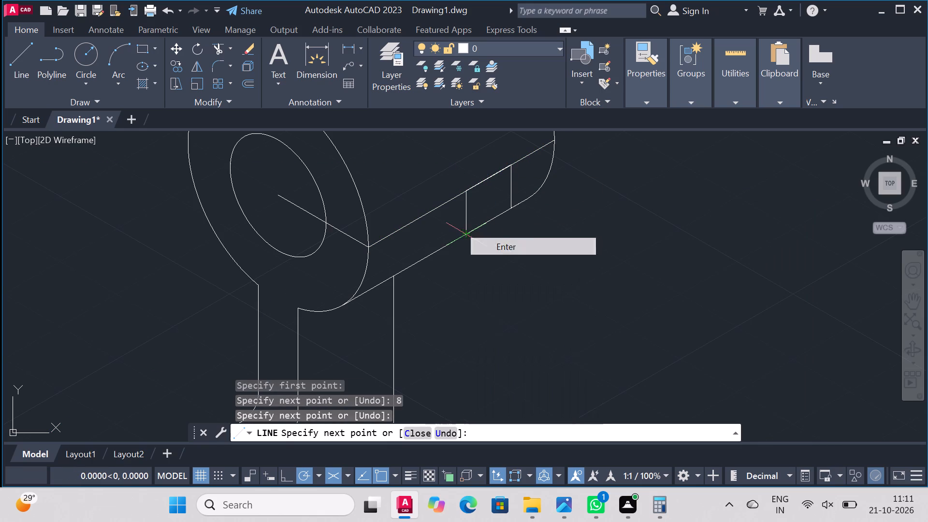
Draw a slanted line from the upper end of the web extension's small outer arc to the top of the second short vertical.
{"action": "scroll", "coordinate": [555, 230], "scroll_direction": "down", "scroll_amount": 3}
{"action": "scroll", "coordinate": [575, 253], "scroll_direction": "up", "scroll_amount": 1}
{"action": "right_click", "coordinate": [640, 233]}
{"action": "left_click", "coordinate": [686, 203]}
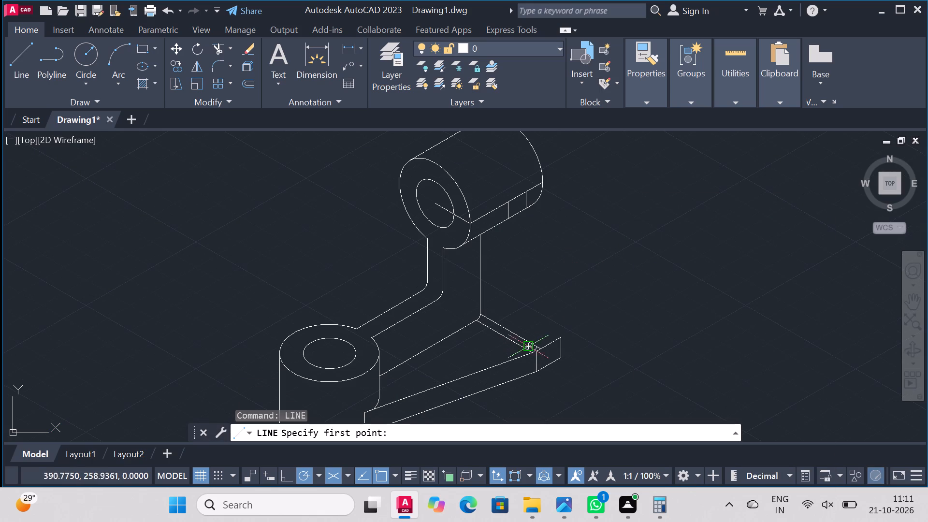
{"action": "scroll", "coordinate": [552, 337], "scroll_direction": "up", "scroll_amount": 3}
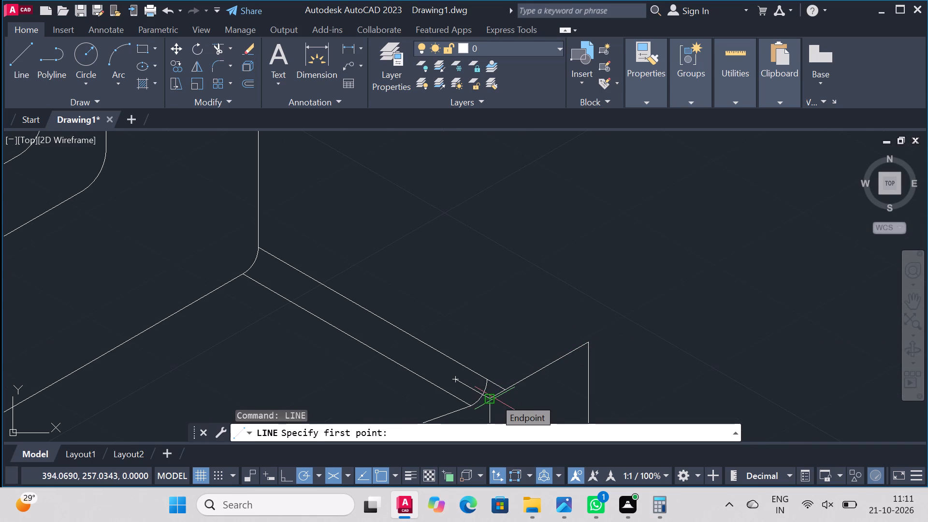
{"action": "scroll", "coordinate": [521, 369], "scroll_direction": "down", "scroll_amount": 1}
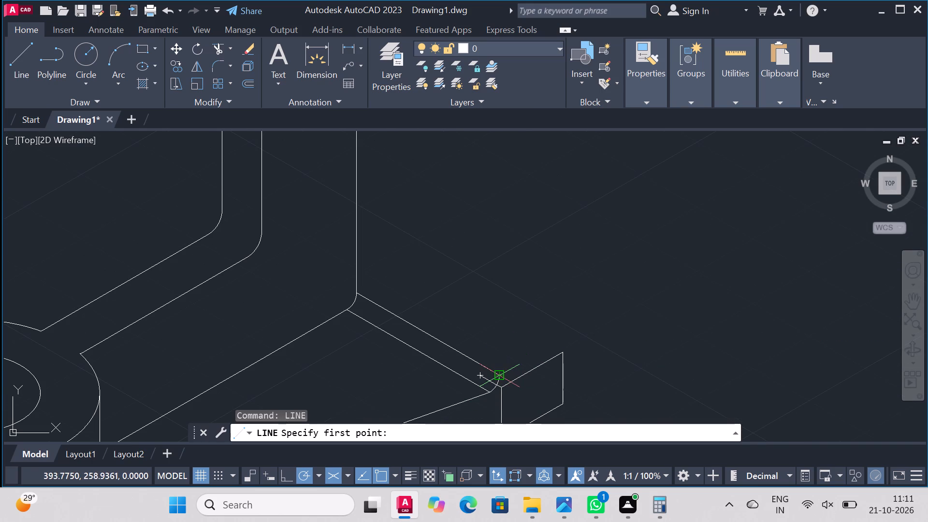
{"action": "left_click", "coordinate": [504, 374]}
{"action": "scroll", "coordinate": [502, 322], "scroll_direction": "down", "scroll_amount": 4}
{"action": "scroll", "coordinate": [502, 291], "scroll_direction": "up", "scroll_amount": 3}
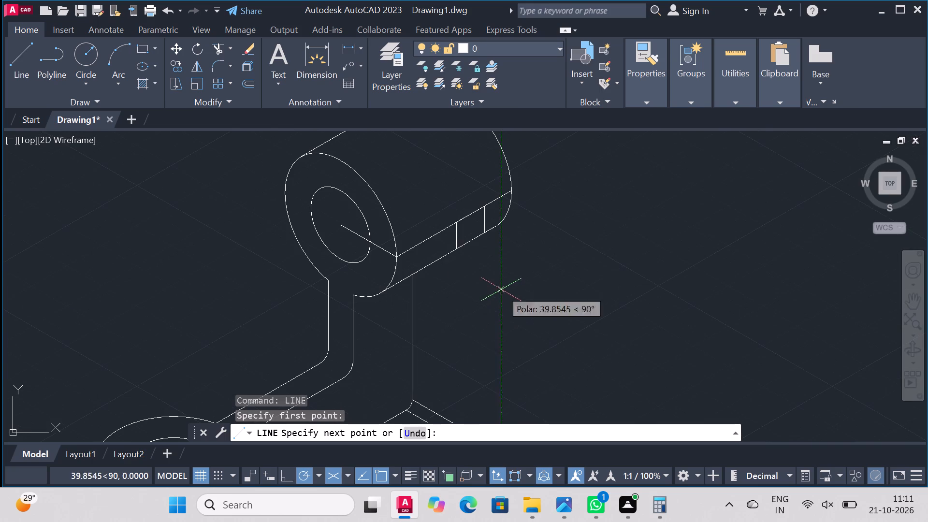
{"action": "left_click", "coordinate": [454, 219]}
{"action": "right_click", "coordinate": [506, 232]}
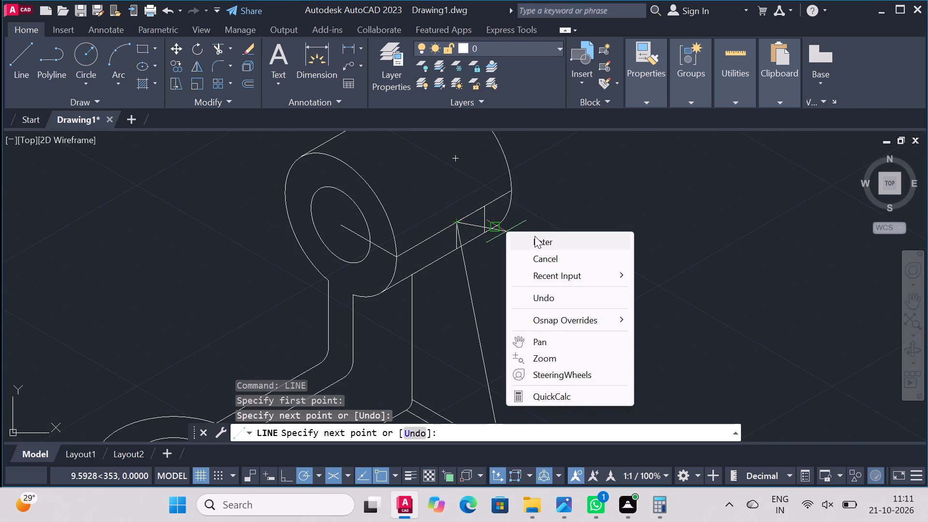
{"action": "left_click", "coordinate": [535, 236]}
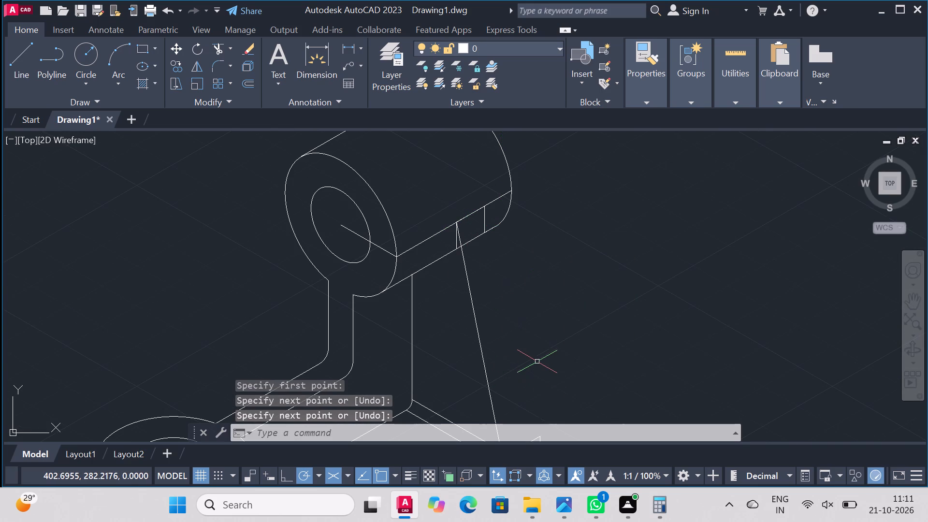
Draw a slanted line from the top of the first short vertical on the boss to the rib end face's upper outer corner.
{"action": "scroll", "coordinate": [609, 410], "scroll_direction": "down", "scroll_amount": 3}
{"action": "scroll", "coordinate": [638, 397], "scroll_direction": "up", "scroll_amount": 2}
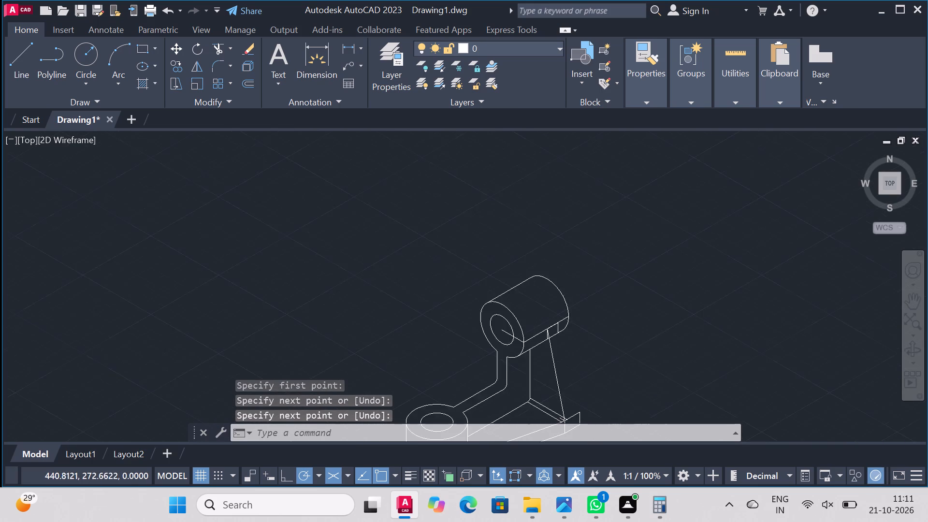
{"action": "scroll", "coordinate": [632, 382], "scroll_direction": "down", "scroll_amount": 2}
{"action": "scroll", "coordinate": [634, 425], "scroll_direction": "up", "scroll_amount": 2}
{"action": "right_click", "coordinate": [638, 369]}
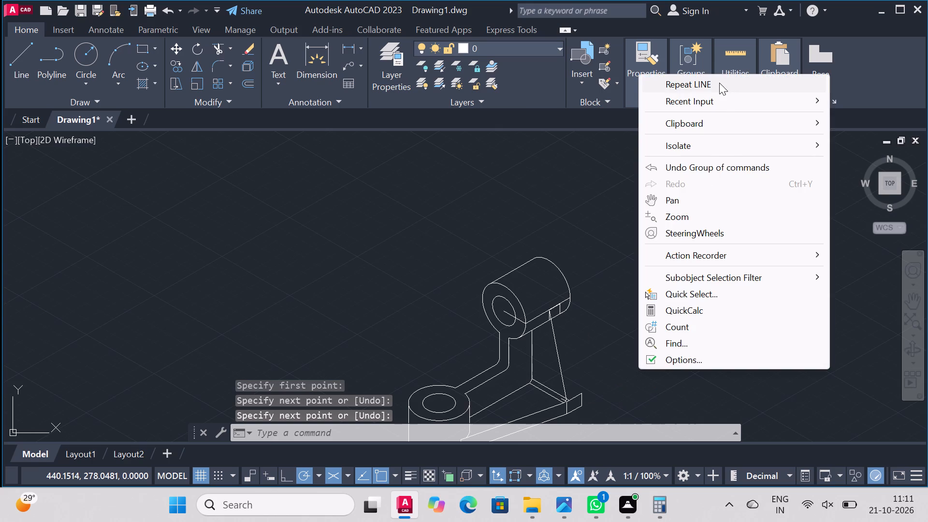
{"action": "left_click", "coordinate": [714, 85]}
{"action": "left_click", "coordinate": [559, 302]}
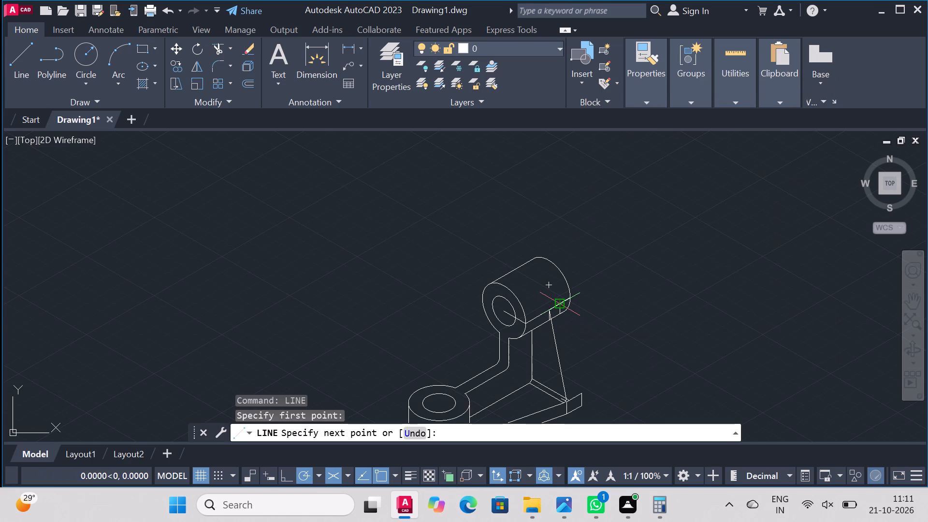
{"action": "scroll", "coordinate": [579, 393], "scroll_direction": "up", "scroll_amount": 4}
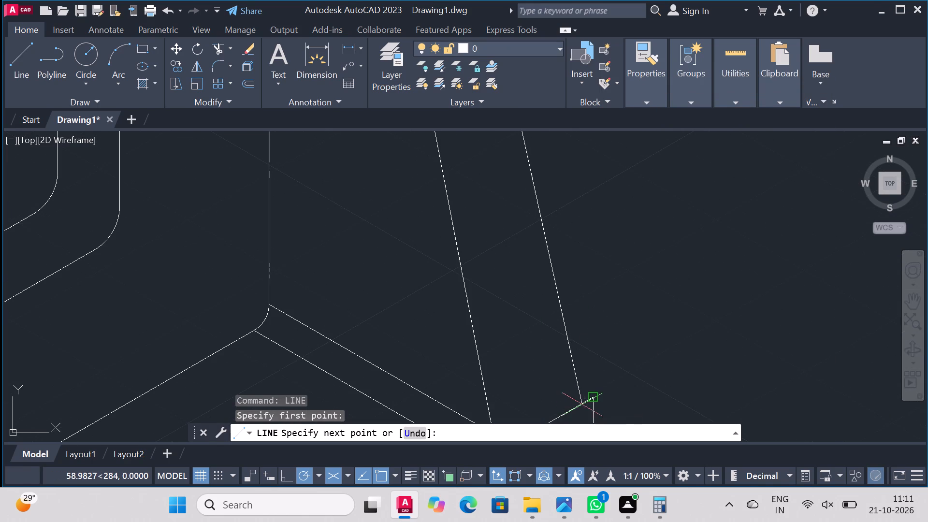
{"action": "left_click", "coordinate": [574, 408]}
{"action": "right_click", "coordinate": [628, 311]}
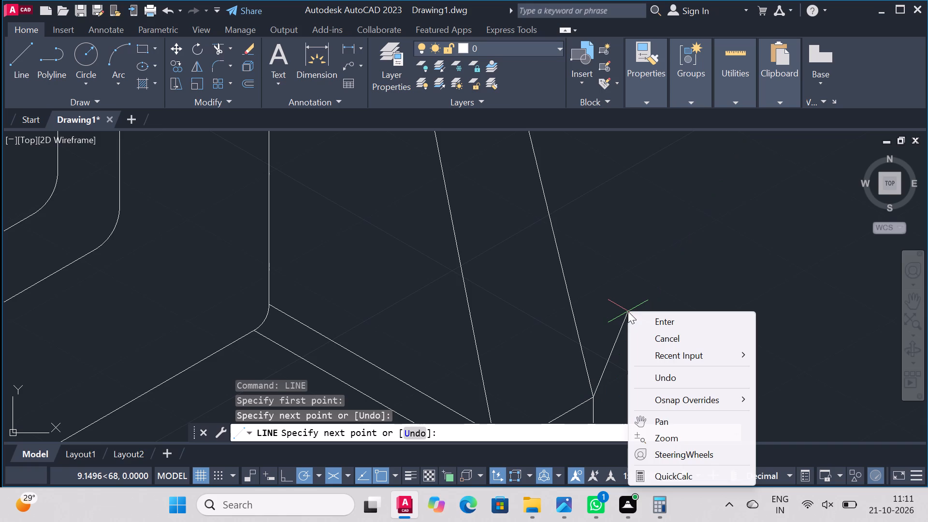
{"action": "left_click", "coordinate": [657, 319]}
Trim both short verticals on the ring boss and the lower boss edge between the two slanted lines.
{"action": "scroll", "coordinate": [623, 311], "scroll_direction": "down", "scroll_amount": 4}
{"action": "scroll", "coordinate": [610, 275], "scroll_direction": "up", "scroll_amount": 2}
{"action": "scroll", "coordinate": [609, 275], "scroll_direction": "down", "scroll_amount": 2}
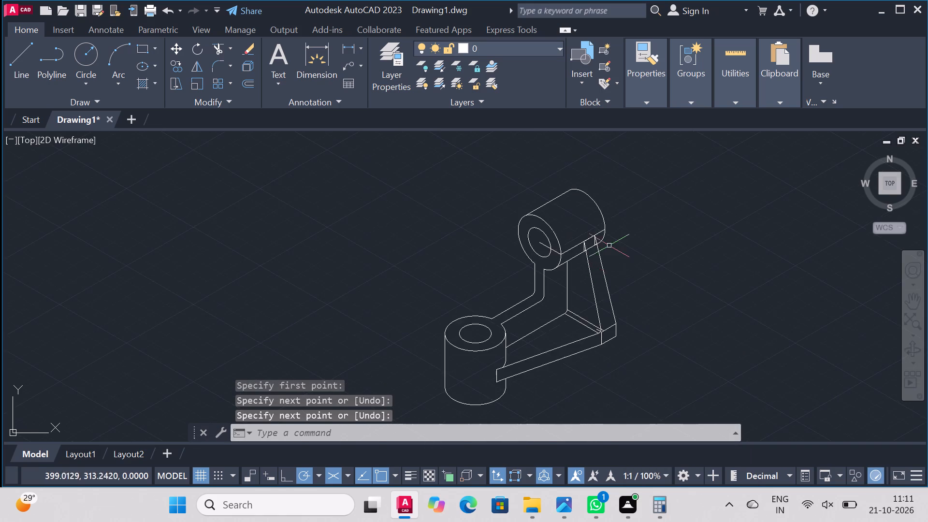
{"action": "scroll", "coordinate": [609, 243], "scroll_direction": "up", "scroll_amount": 3}
{"action": "left_click", "coordinate": [208, 50]}
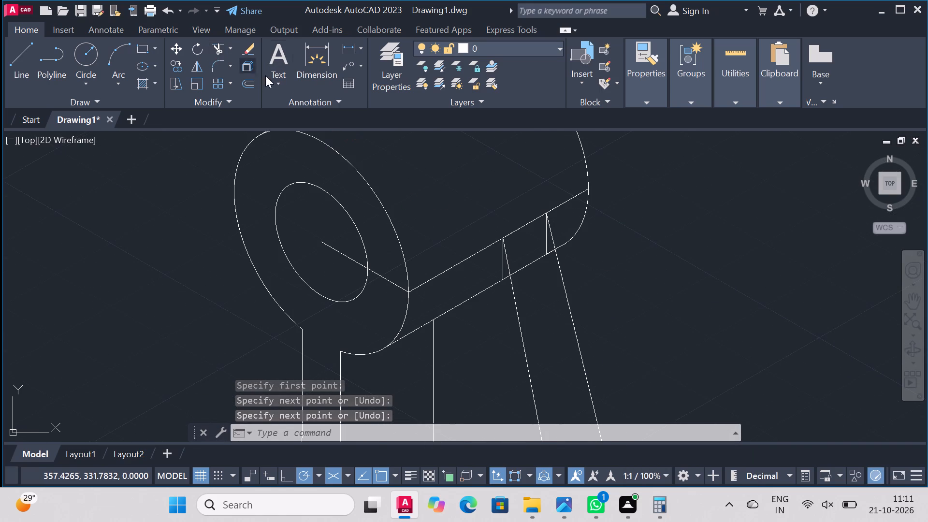
{"action": "left_click", "coordinate": [211, 48]}
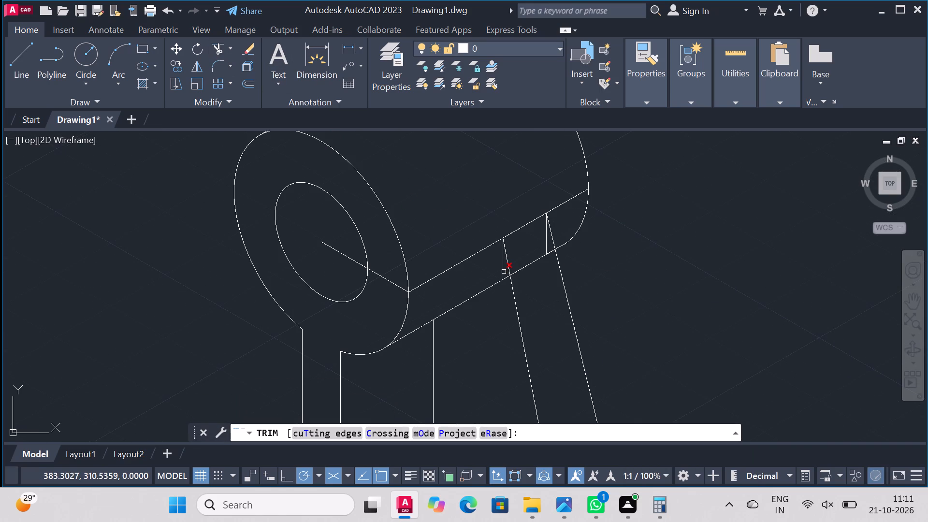
{"action": "left_click", "coordinate": [503, 272]}
{"action": "left_click", "coordinate": [546, 242]}
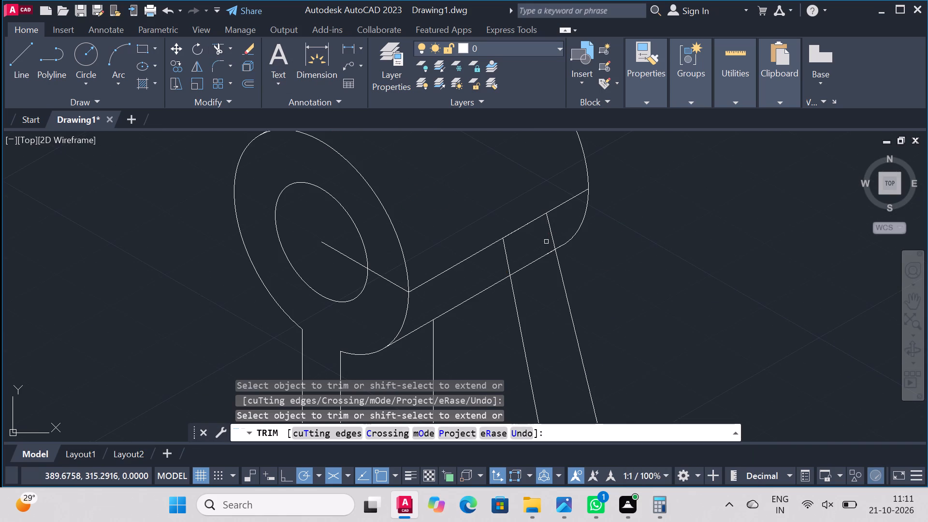
{"action": "left_click", "coordinate": [531, 263]}
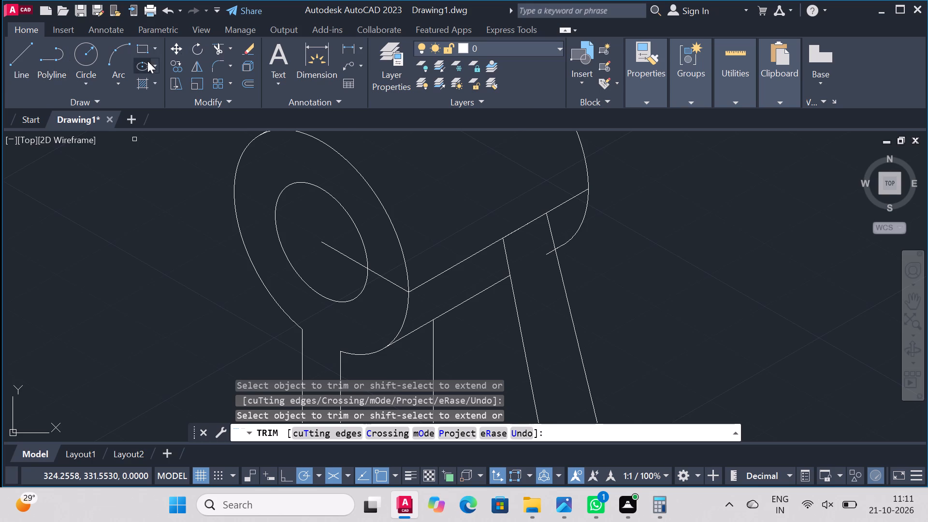
Copy the ring boss's front outer ellipse from the side line's front end to the top of the inner slanted line.
{"action": "left_click", "coordinate": [171, 64]}
{"action": "left_click", "coordinate": [234, 201]}
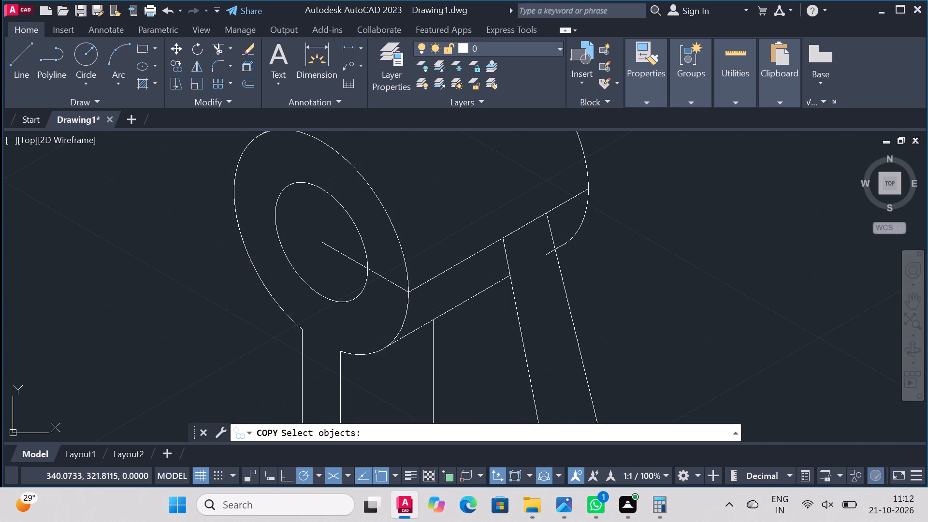
{"action": "right_click", "coordinate": [102, 239]}
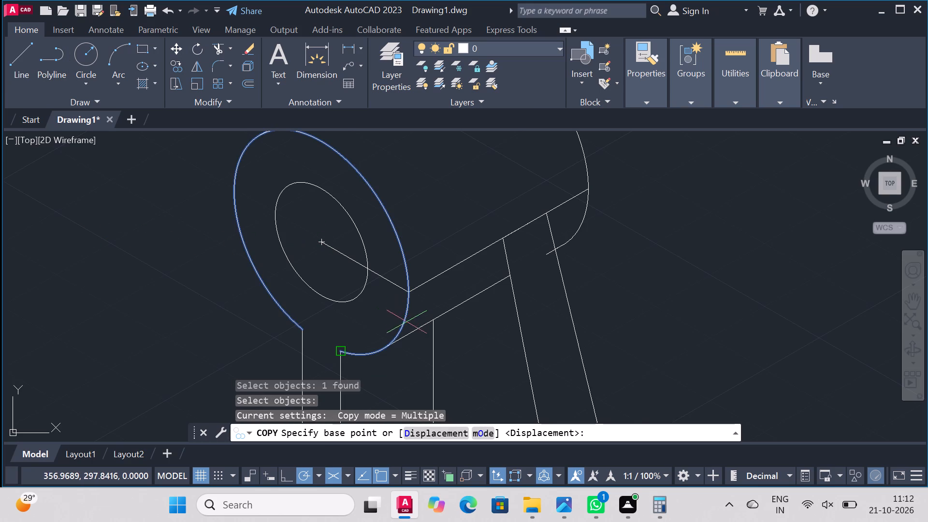
{"action": "left_click", "coordinate": [406, 291]}
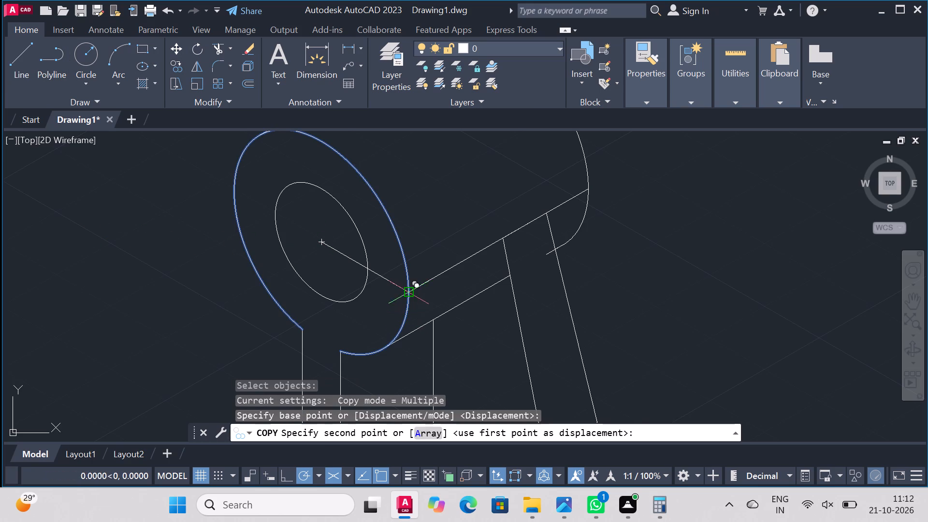
{"action": "left_click", "coordinate": [503, 243]}
{"action": "right_click", "coordinate": [503, 243]}
{"action": "left_click", "coordinate": [544, 251]}
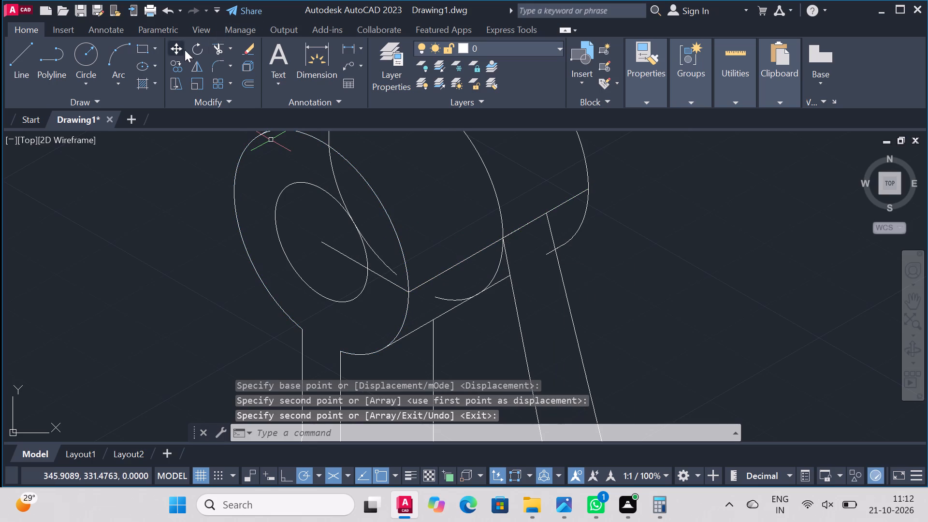
Trim away the parts of the copied ellipse that lie across the boss's cylindrical surface.
{"action": "left_click", "coordinate": [219, 47]}
{"action": "left_click", "coordinate": [387, 267]}
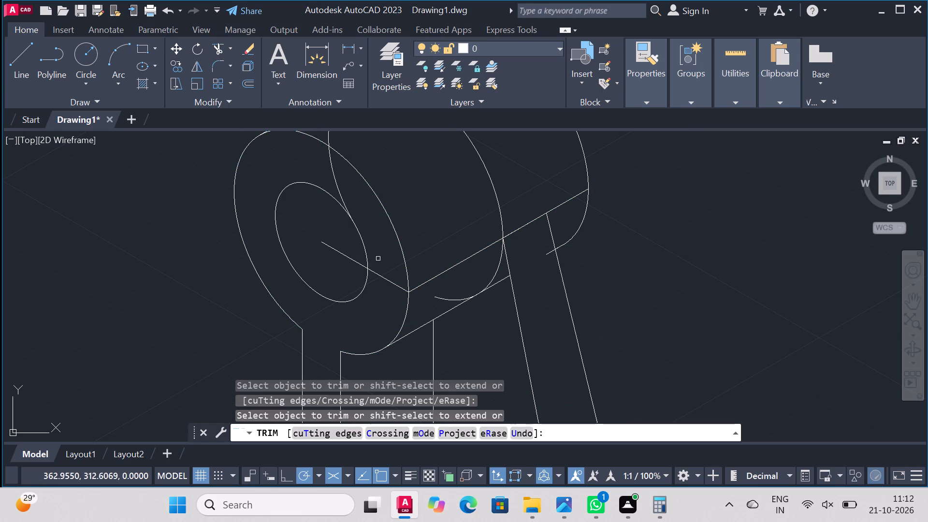
{"action": "left_click", "coordinate": [344, 197]}
{"action": "scroll", "coordinate": [419, 276], "scroll_direction": "down", "scroll_amount": 3}
{"action": "scroll", "coordinate": [410, 210], "scroll_direction": "up", "scroll_amount": 2}
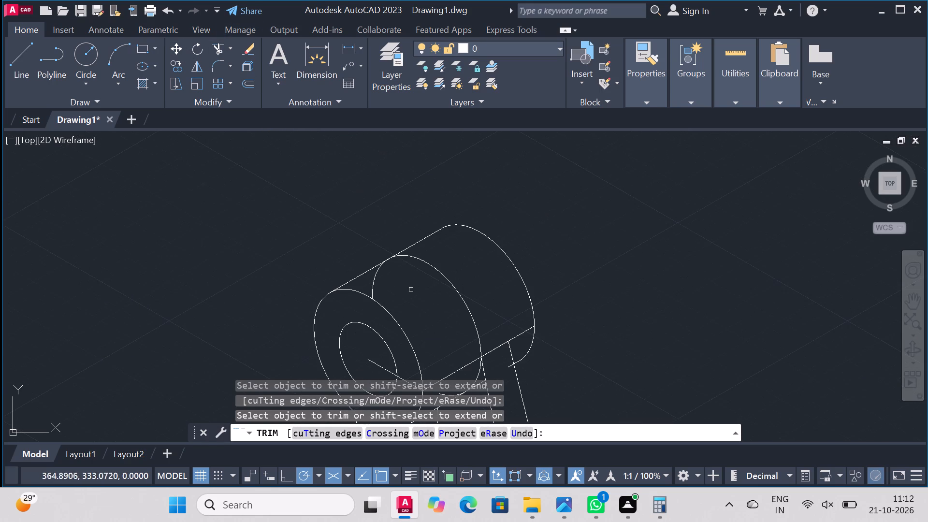
{"action": "left_click", "coordinate": [375, 286]}
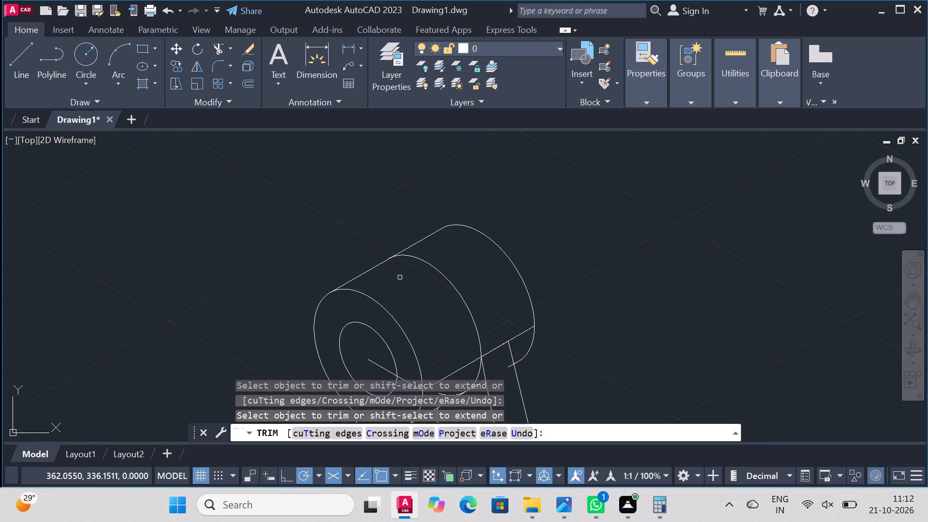
{"action": "left_click", "coordinate": [463, 303]}
{"action": "scroll", "coordinate": [569, 300], "scroll_direction": "down", "scroll_amount": 2}
{"action": "scroll", "coordinate": [528, 368], "scroll_direction": "up", "scroll_amount": 2}
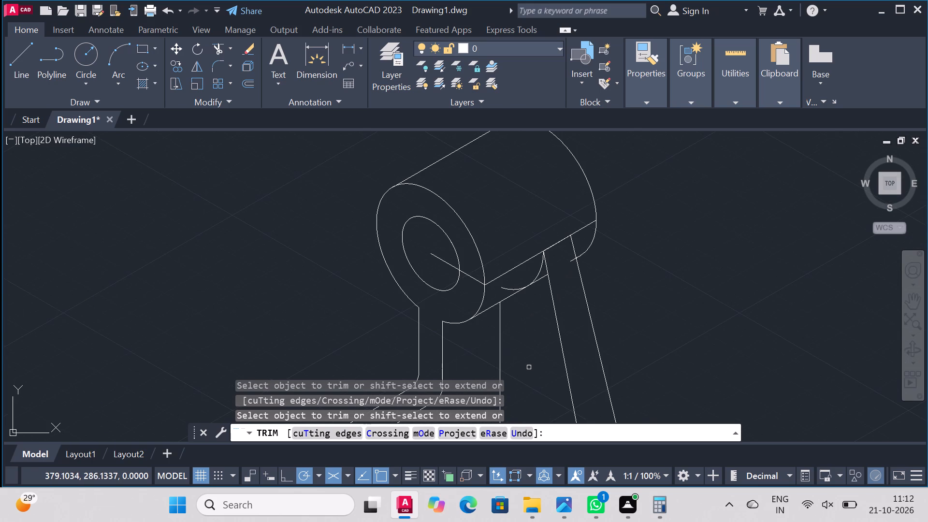
Trim the copied ellipse's tail, the lower boss edge beyond its tangent point, and the rear ellipse's end past the outer slanted line.
{"action": "scroll", "coordinate": [528, 352], "scroll_direction": "up", "scroll_amount": 1}
{"action": "scroll", "coordinate": [543, 285], "scroll_direction": "up", "scroll_amount": 1}
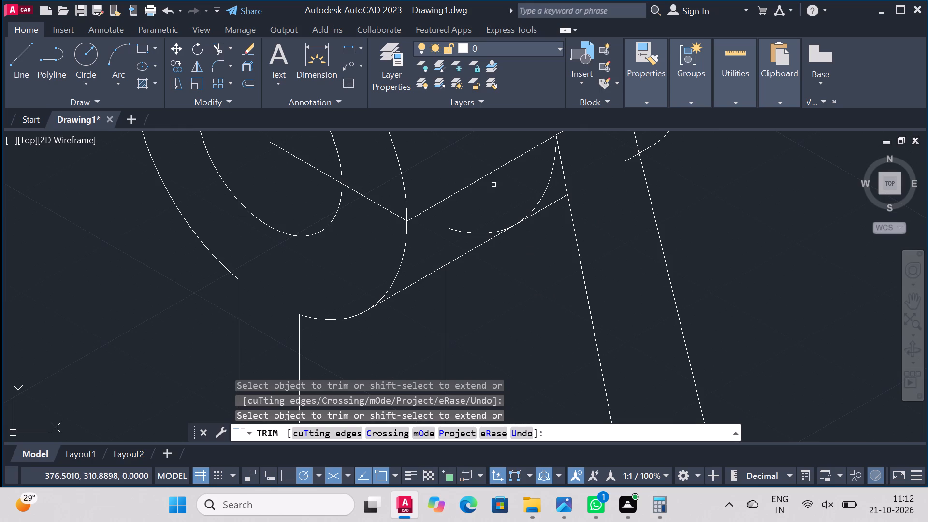
{"action": "left_click", "coordinate": [486, 233]}
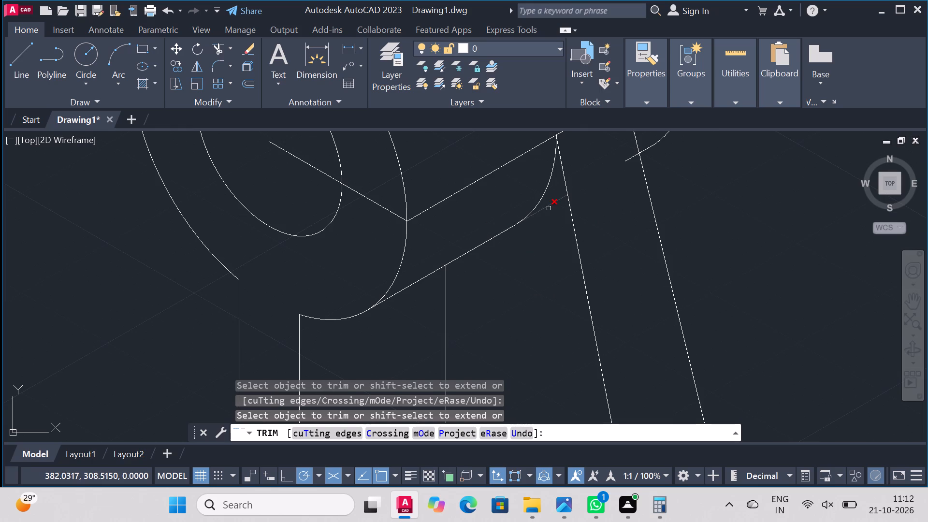
{"action": "left_click", "coordinate": [551, 208]}
{"action": "left_click", "coordinate": [553, 199]}
{"action": "scroll", "coordinate": [679, 200], "scroll_direction": "down", "scroll_amount": 3}
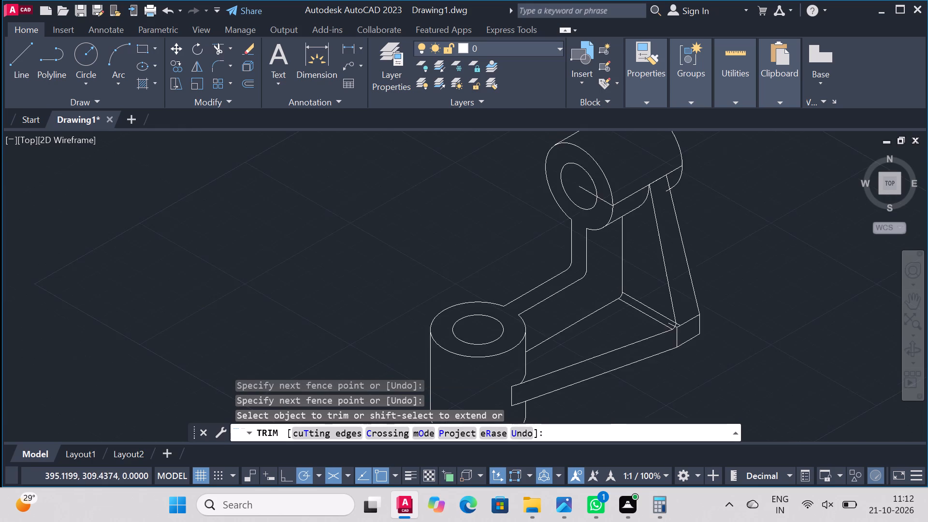
{"action": "scroll", "coordinate": [679, 179], "scroll_direction": "up", "scroll_amount": 2}
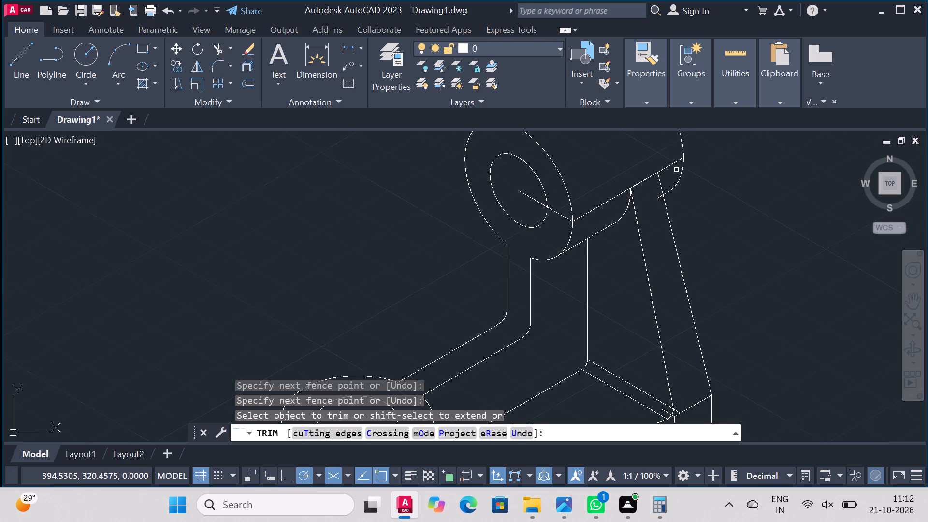
{"action": "scroll", "coordinate": [676, 169], "scroll_direction": "up", "scroll_amount": 1}
{"action": "left_click", "coordinate": [631, 243]}
{"action": "scroll", "coordinate": [547, 257], "scroll_direction": "down", "scroll_amount": 2}
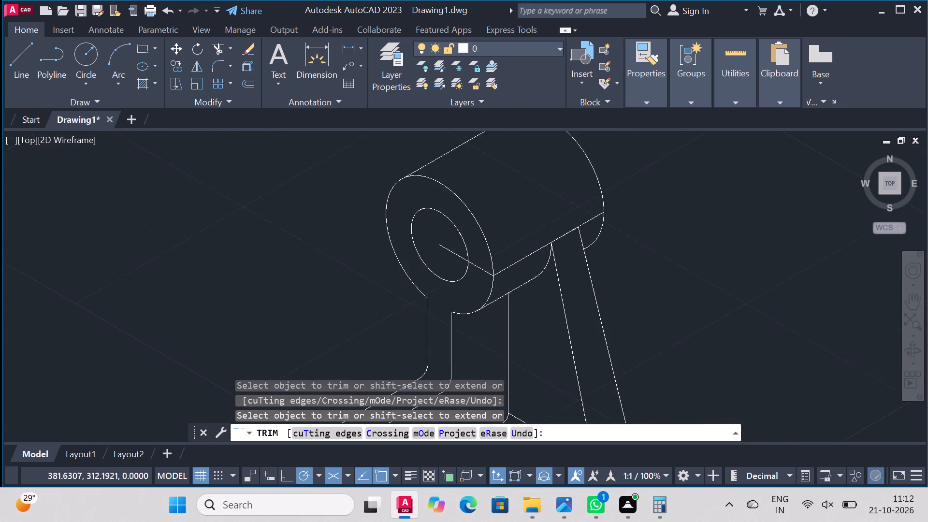
Trim the boss's centre construction line, its side line outside the two slanted lines, and the leftover piece at the inner slanted line's foot.
{"action": "scroll", "coordinate": [547, 257], "scroll_direction": "down", "scroll_amount": 1}
{"action": "left_click", "coordinate": [483, 252]}
{"action": "left_click", "coordinate": [505, 262]}
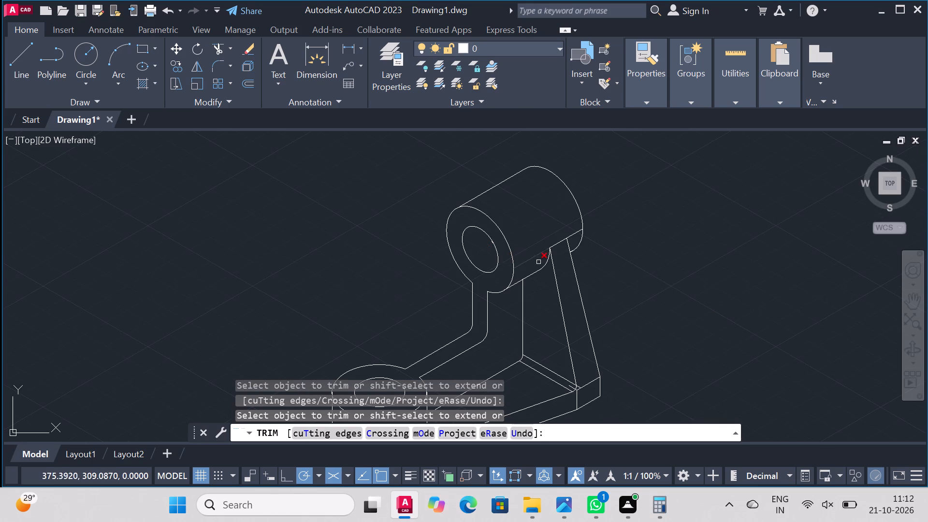
{"action": "left_click", "coordinate": [539, 255]}
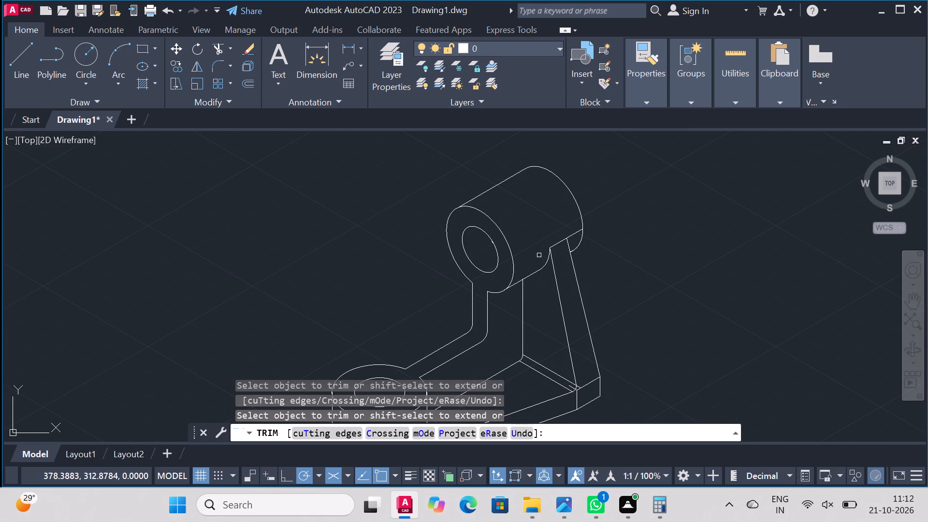
{"action": "left_click", "coordinate": [573, 236]}
{"action": "scroll", "coordinate": [640, 239], "scroll_direction": "down", "scroll_amount": 2}
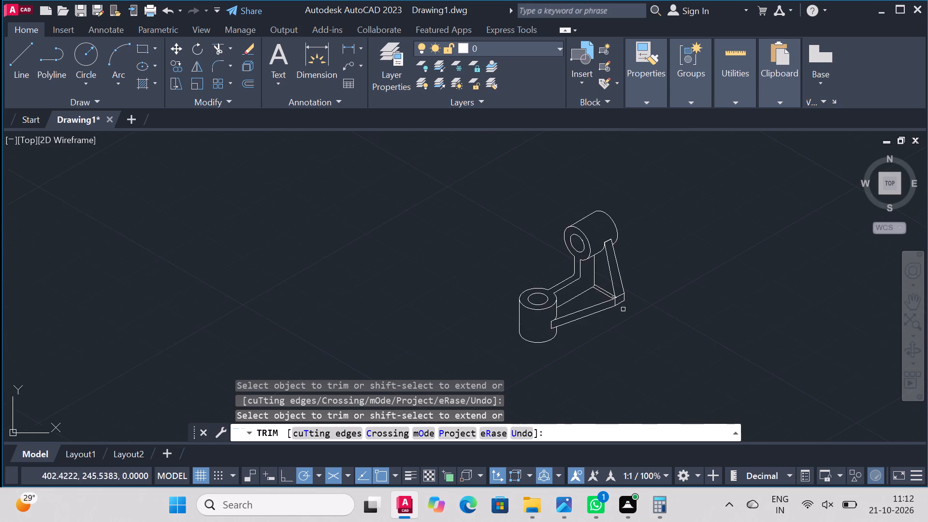
{"action": "scroll", "coordinate": [614, 343], "scroll_direction": "up", "scroll_amount": 1}
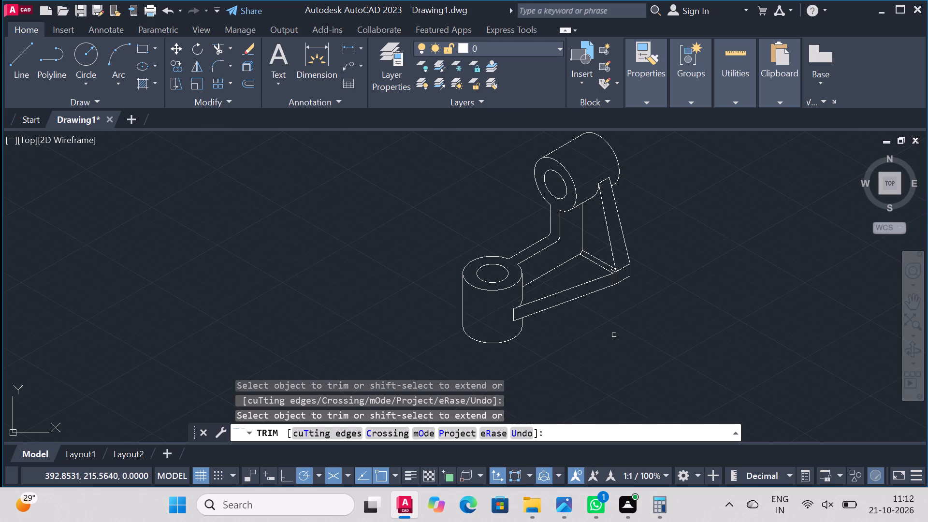
{"action": "scroll", "coordinate": [612, 275], "scroll_direction": "up", "scroll_amount": 3}
{"action": "left_click", "coordinate": [609, 251]}
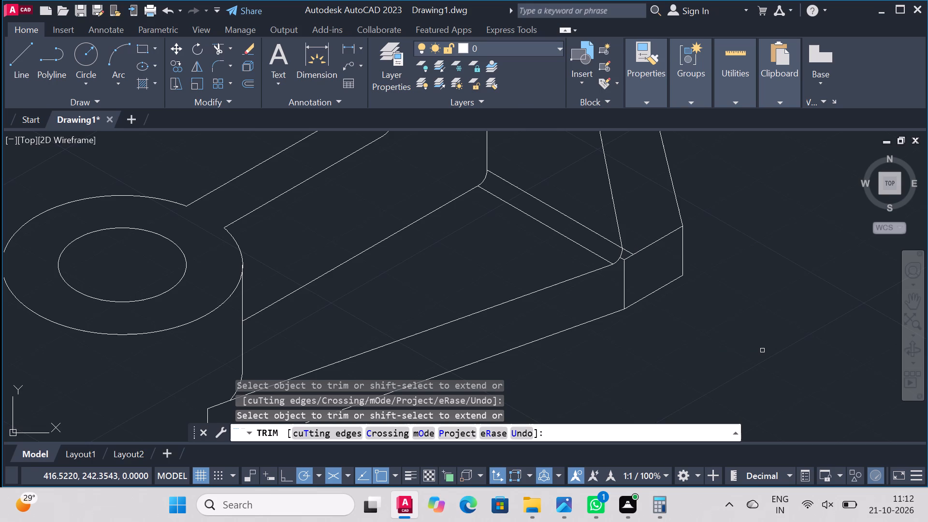
Draw a line from the rib end face's lower outer corner 3 along its bottom edge at 210°, continuing 45 vertically down.
{"action": "left_click", "coordinate": [22, 67]}
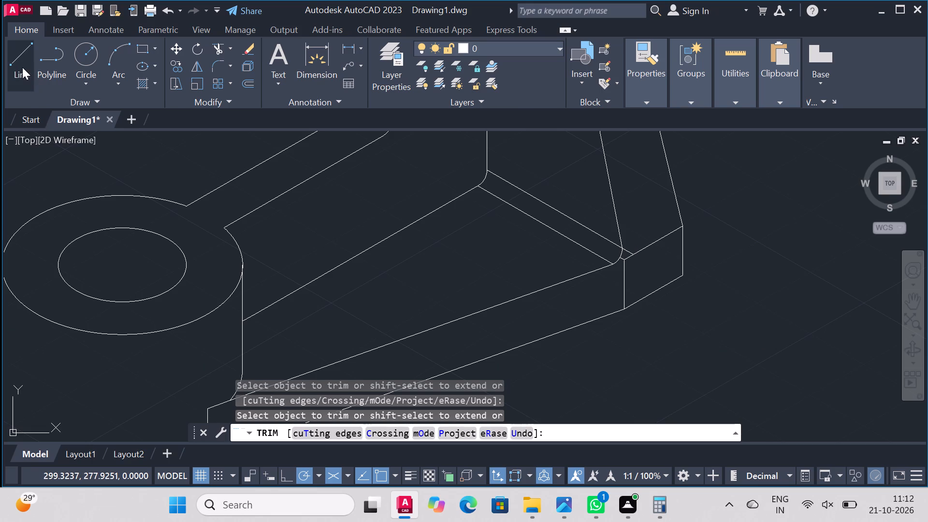
{"action": "scroll", "coordinate": [326, 271], "scroll_direction": "down", "scroll_amount": 4}
{"action": "scroll", "coordinate": [407, 315], "scroll_direction": "up", "scroll_amount": 2}
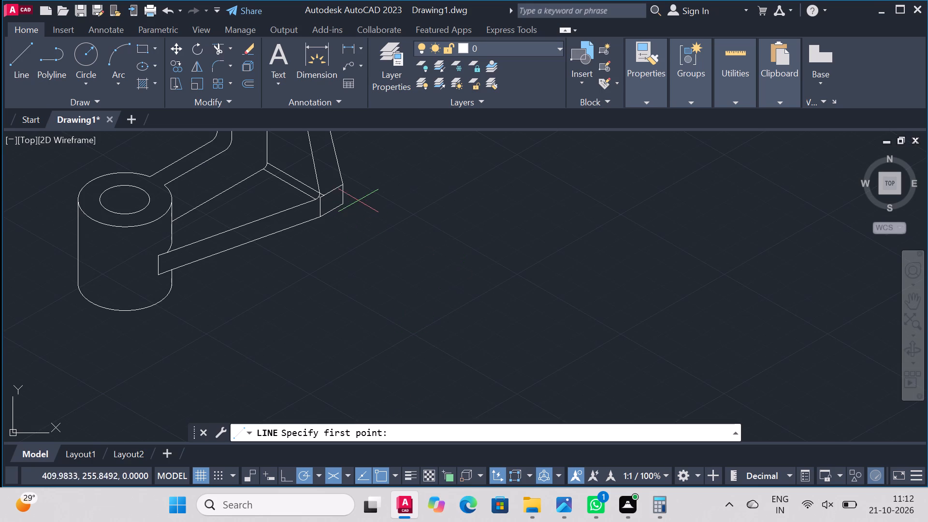
{"action": "scroll", "coordinate": [358, 201], "scroll_direction": "up", "scroll_amount": 2}
{"action": "left_click", "coordinate": [319, 207]}
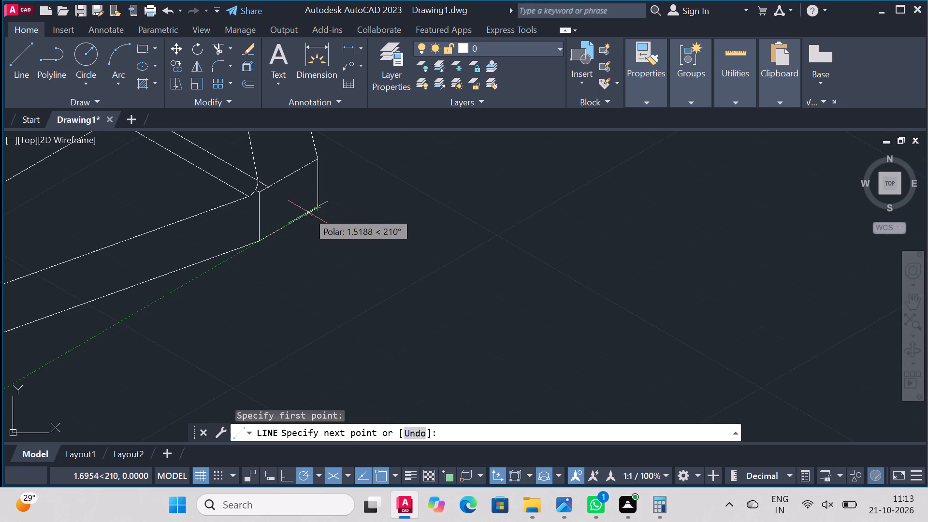
{"action": "key", "text": "3"}
{"action": "key", "text": "Return"}
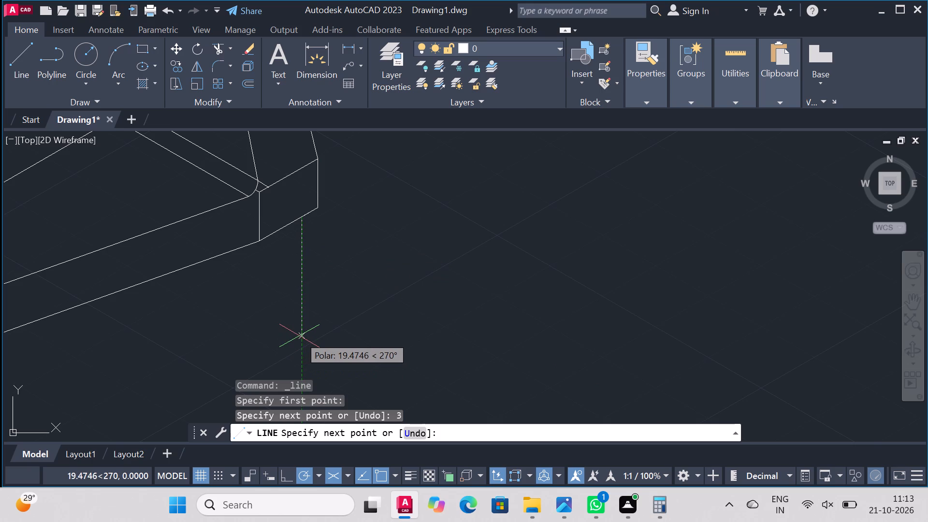
{"action": "type", "text": "45"}
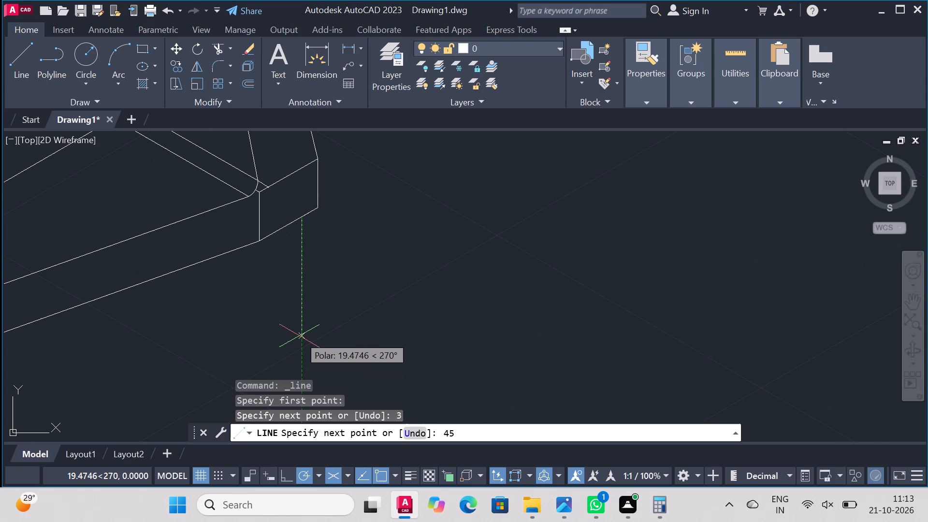
{"action": "key", "text": "Return"}
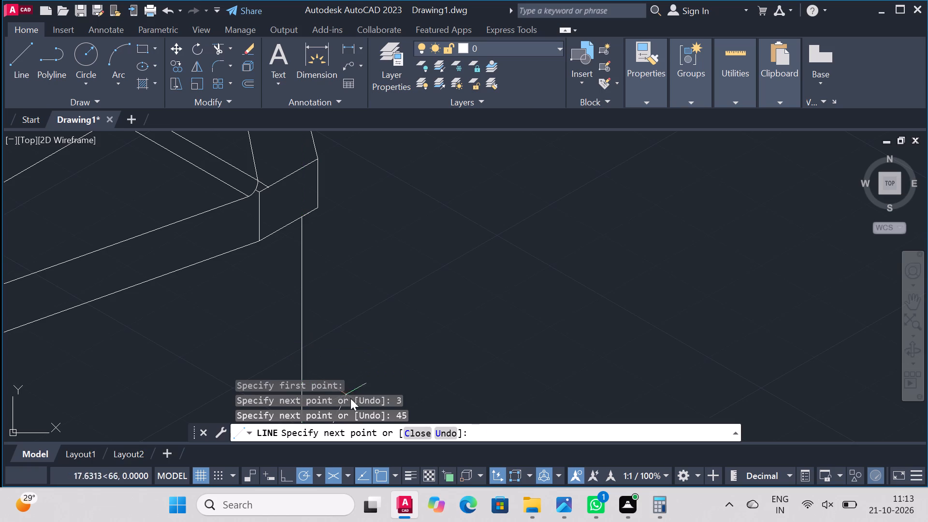
{"action": "scroll", "coordinate": [382, 364], "scroll_direction": "down", "scroll_amount": 3}
{"action": "scroll", "coordinate": [374, 387], "scroll_direction": "up", "scroll_amount": 2}
{"action": "scroll", "coordinate": [375, 291], "scroll_direction": "down", "scroll_amount": 4}
{"action": "scroll", "coordinate": [364, 330], "scroll_direction": "up", "scroll_amount": 3}
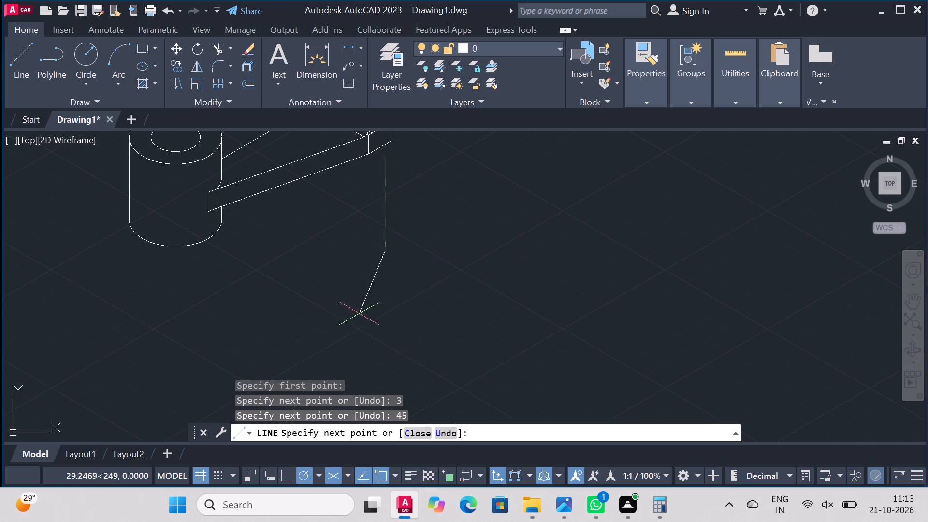
{"action": "right_click", "coordinate": [383, 271]}
{"action": "left_click", "coordinate": [430, 285]}
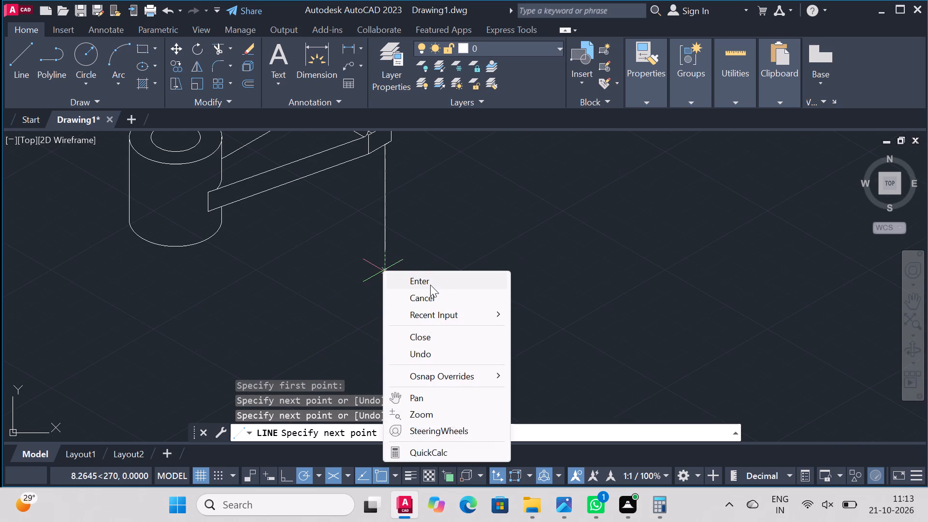
Draw a line 45 down from the end face's lower inner corner, continuing at 150° to the side extension's lower edge.
{"action": "scroll", "coordinate": [393, 235], "scroll_direction": "up", "scroll_amount": 2}
{"action": "scroll", "coordinate": [378, 195], "scroll_direction": "down", "scroll_amount": 4}
{"action": "scroll", "coordinate": [358, 155], "scroll_direction": "up", "scroll_amount": 1}
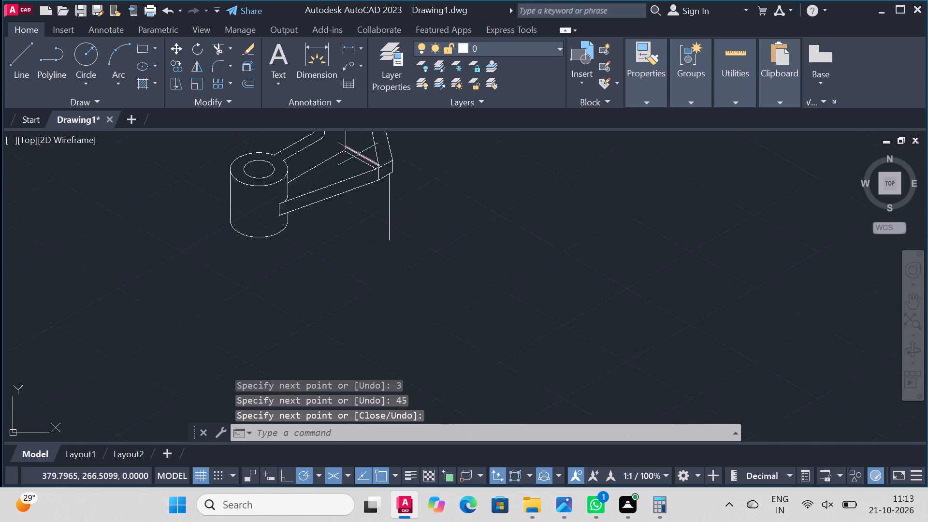
{"action": "scroll", "coordinate": [358, 154], "scroll_direction": "up", "scroll_amount": 2}
{"action": "right_click", "coordinate": [393, 206]}
{"action": "left_click", "coordinate": [430, 197]}
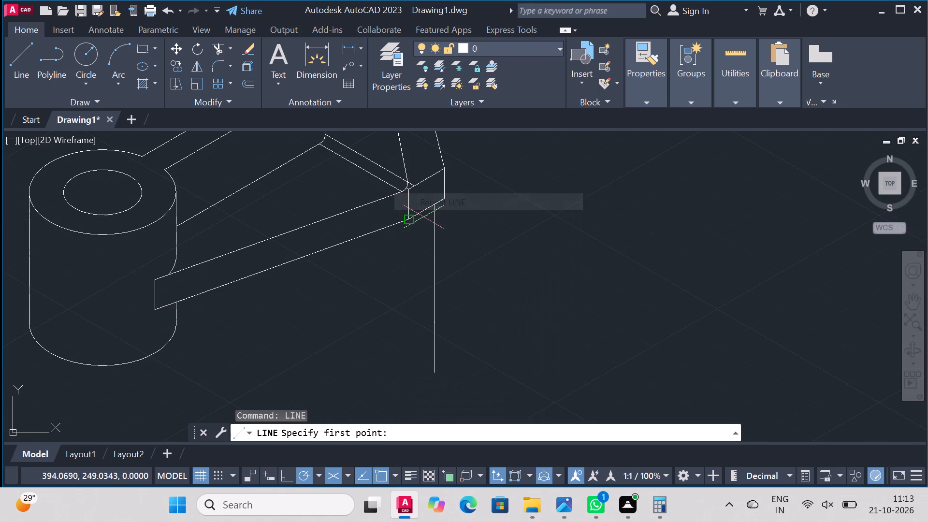
{"action": "left_click", "coordinate": [410, 217]}
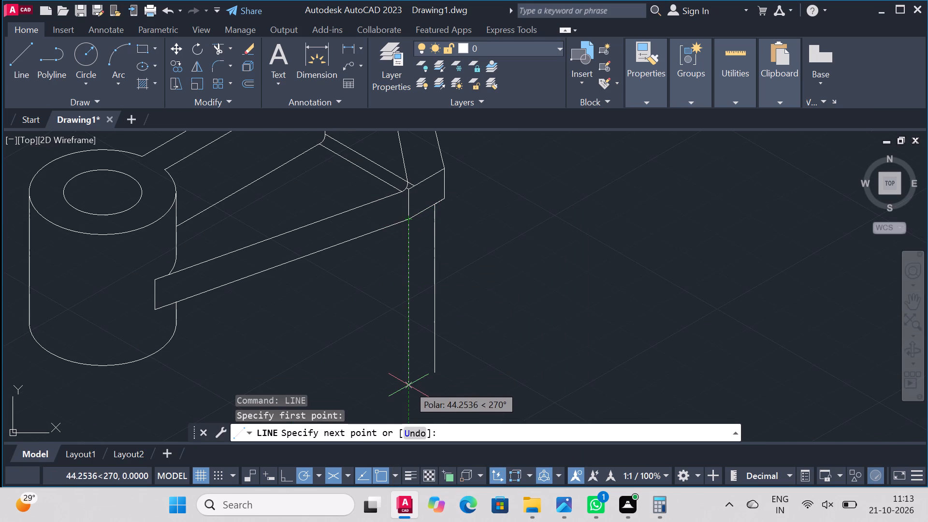
{"action": "type", "text": "45"}
{"action": "key", "text": "Return"}
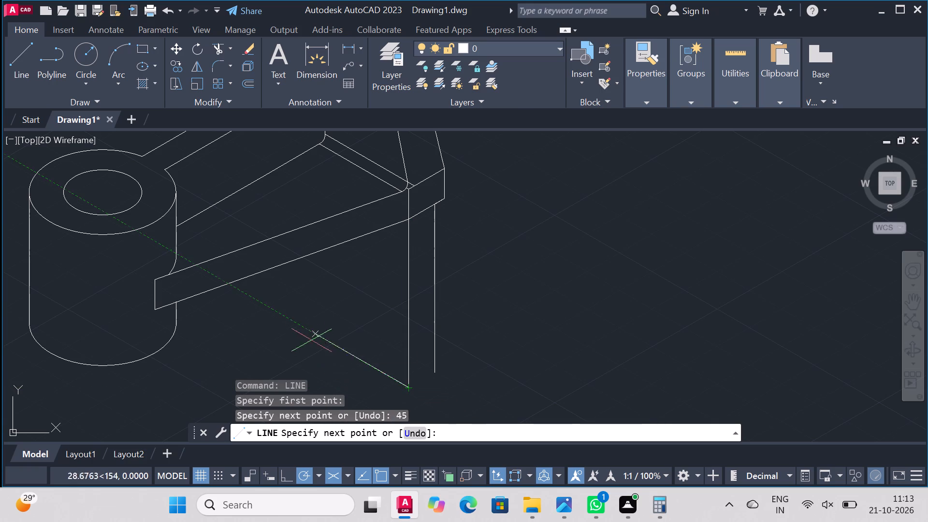
{"action": "left_click", "coordinate": [232, 281]}
{"action": "right_click", "coordinate": [232, 281]}
{"action": "left_click", "coordinate": [273, 287]}
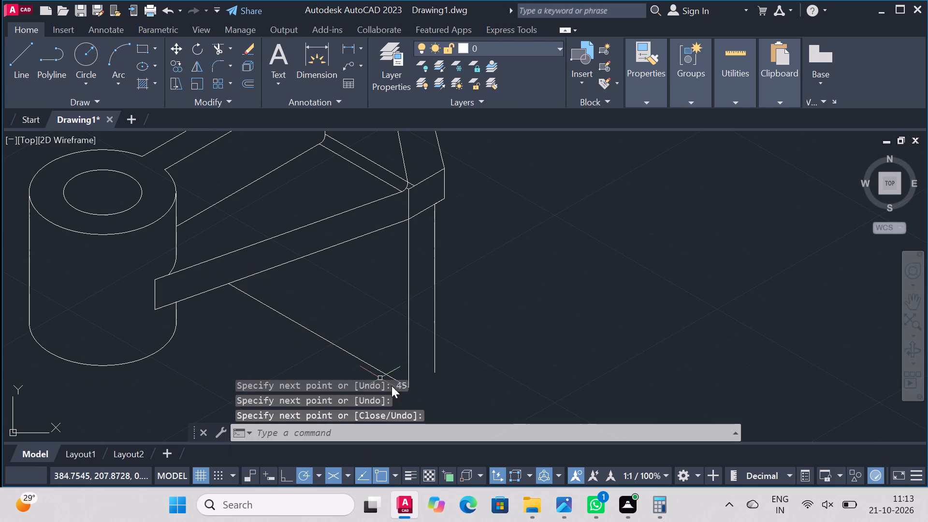
Draw a line joining the lower ends of the two 45-long verticals.
{"action": "left_click", "coordinate": [20, 54]}
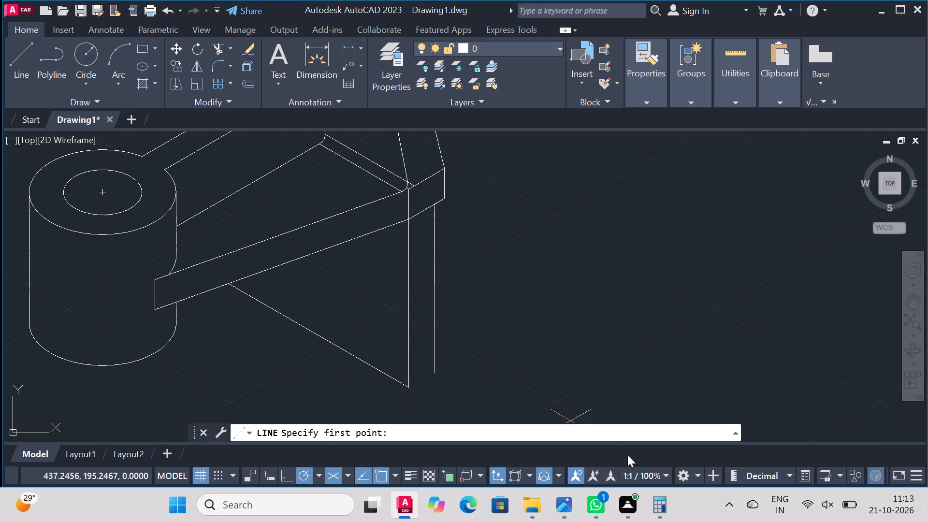
{"action": "scroll", "coordinate": [442, 362], "scroll_direction": "up", "scroll_amount": 2}
{"action": "scroll", "coordinate": [437, 352], "scroll_direction": "down", "scroll_amount": 3}
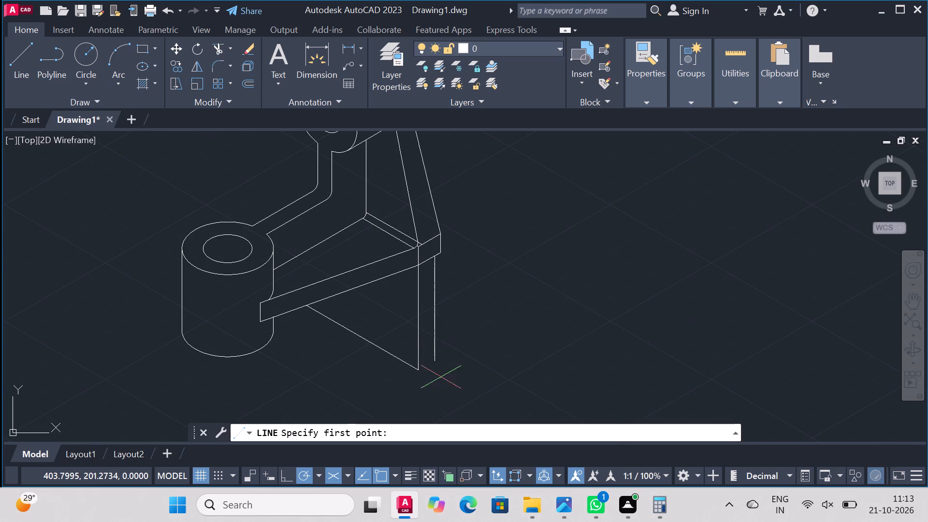
{"action": "scroll", "coordinate": [441, 377], "scroll_direction": "up", "scroll_amount": 1}
{"action": "scroll", "coordinate": [454, 344], "scroll_direction": "down", "scroll_amount": 2}
{"action": "scroll", "coordinate": [454, 349], "scroll_direction": "up", "scroll_amount": 3}
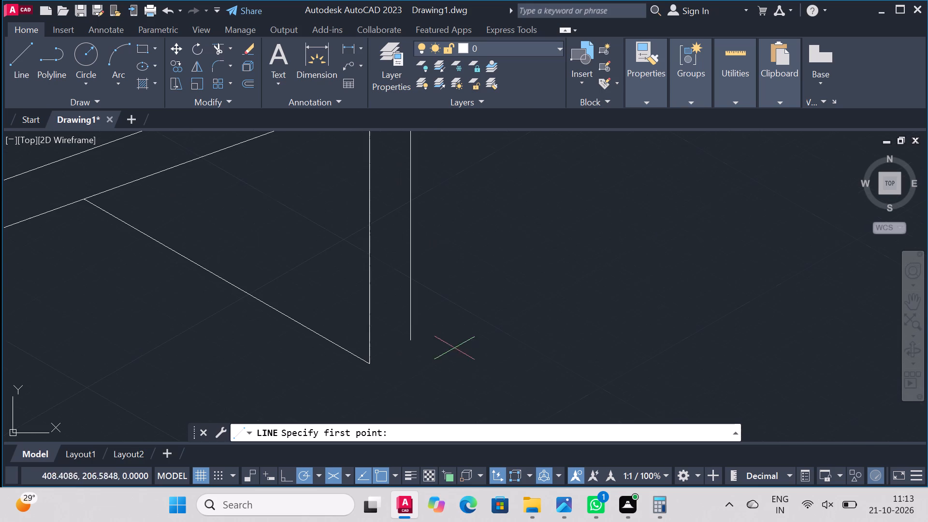
{"action": "left_click", "coordinate": [412, 339]}
{"action": "left_click", "coordinate": [367, 360]}
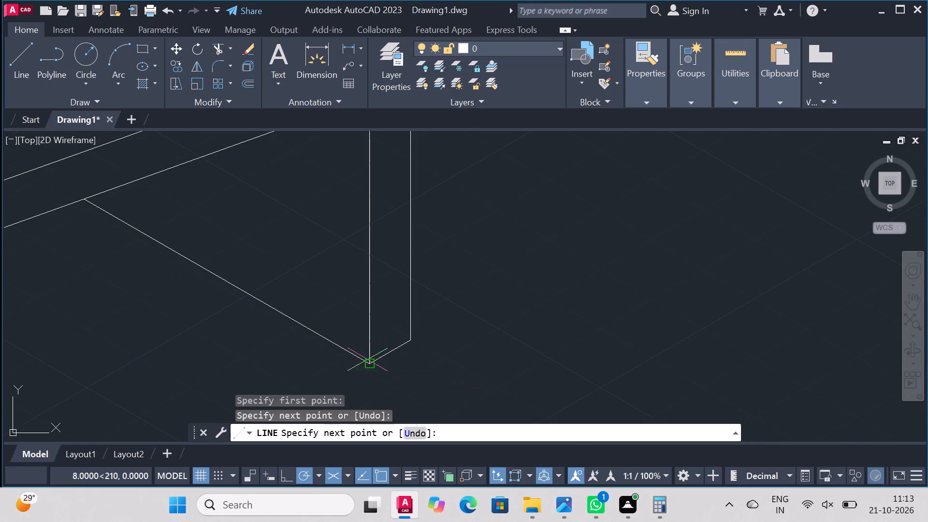
{"action": "right_click", "coordinate": [454, 294]}
{"action": "left_click", "coordinate": [478, 300]}
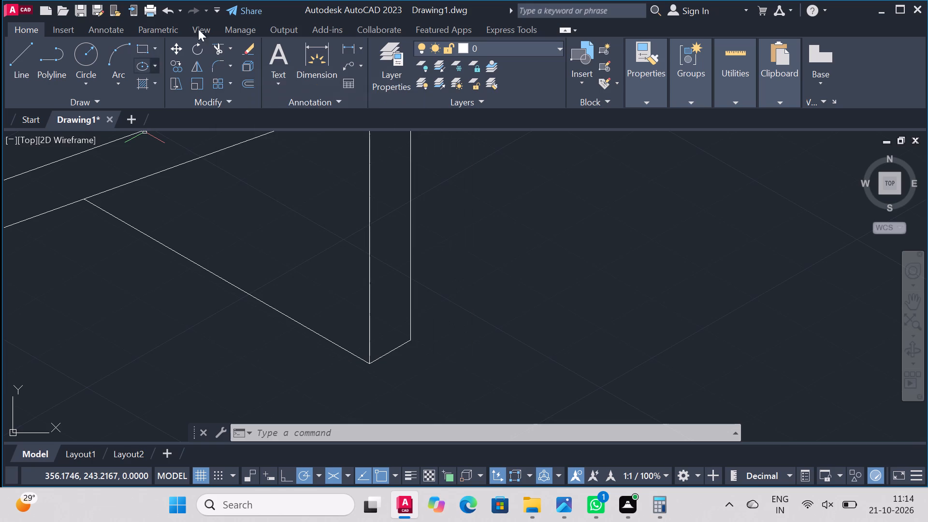
Fillet the corner between the plate's inner vertical and its slanted bottom edge with a radius of 10.
{"action": "left_click", "coordinate": [214, 57]}
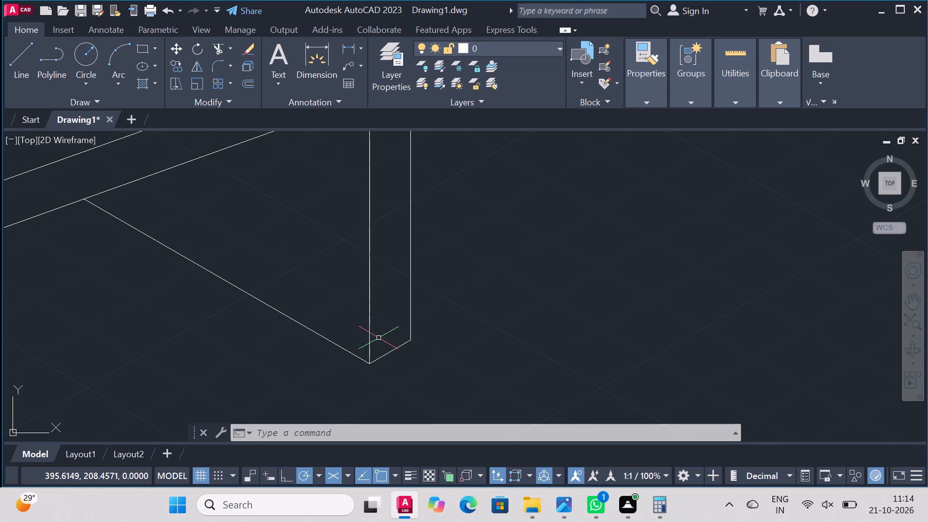
{"action": "left_click", "coordinate": [217, 62]}
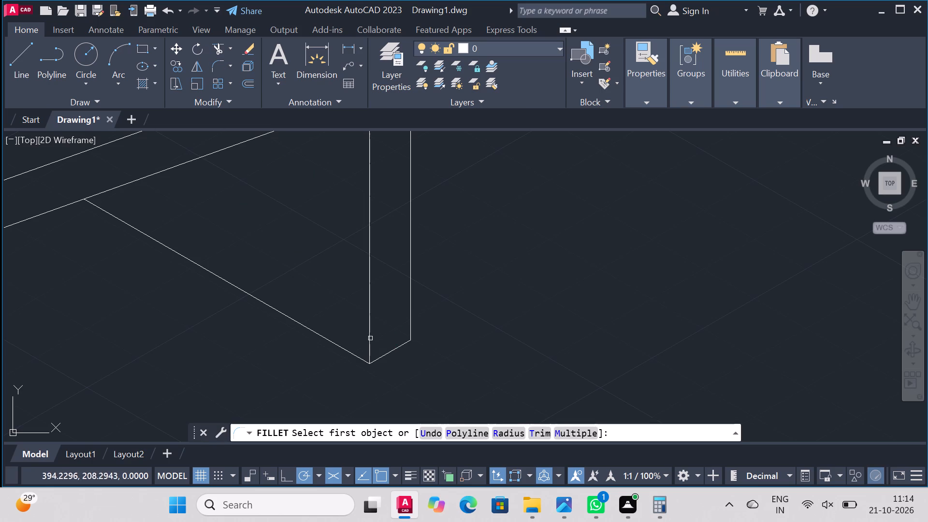
{"action": "left_click", "coordinate": [370, 338]}
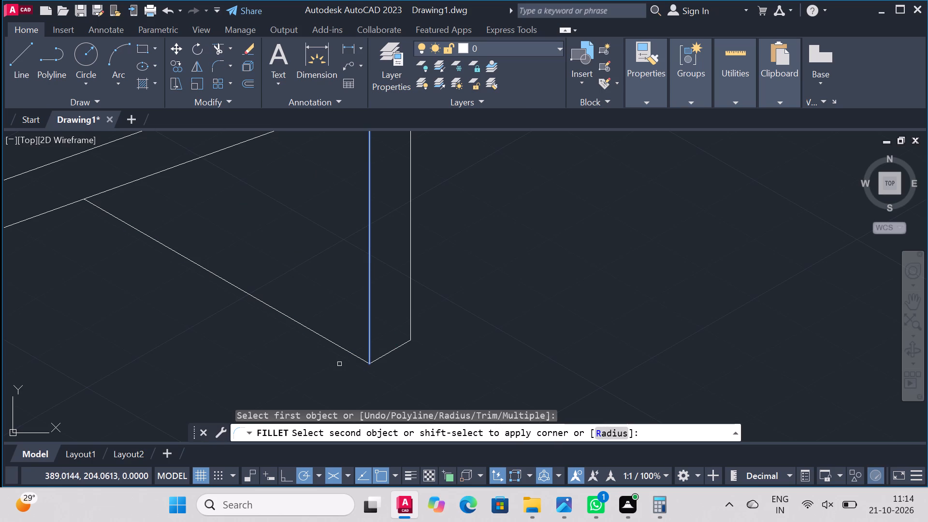
{"action": "key", "text": "r"}
{"action": "key", "text": "Return"}
{"action": "type", "text": "10"}
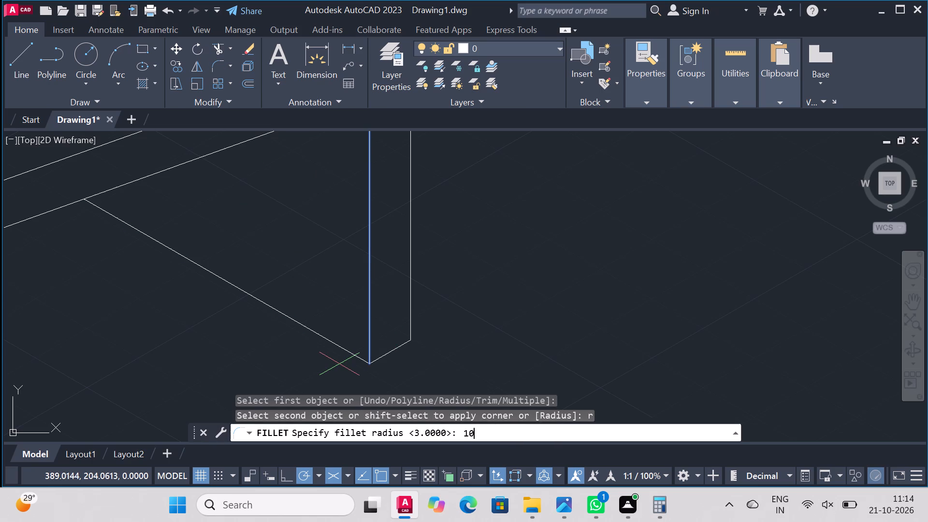
{"action": "key", "text": "Return"}
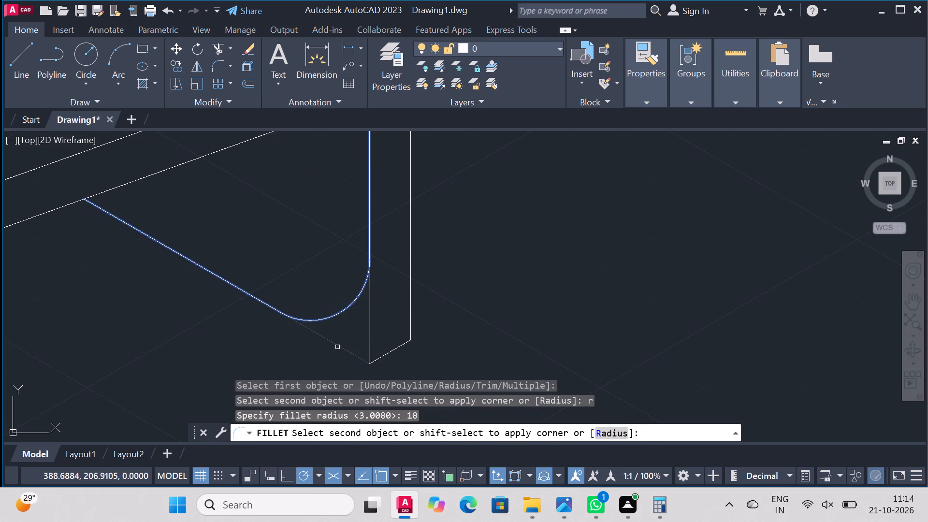
{"action": "left_click", "coordinate": [337, 347]}
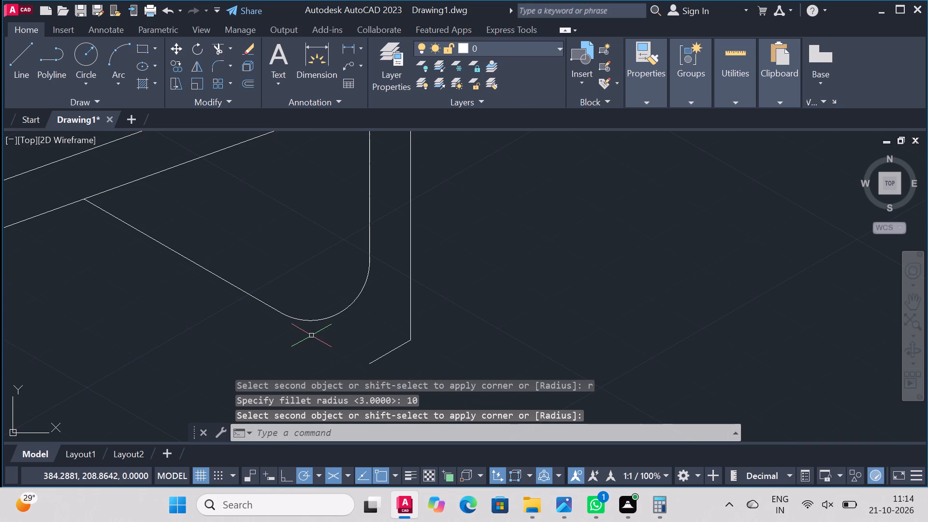
Draw an 8-long line at 30° from the fillet's upper end to the plate's outer vertical edge.
{"action": "left_click", "coordinate": [12, 55]}
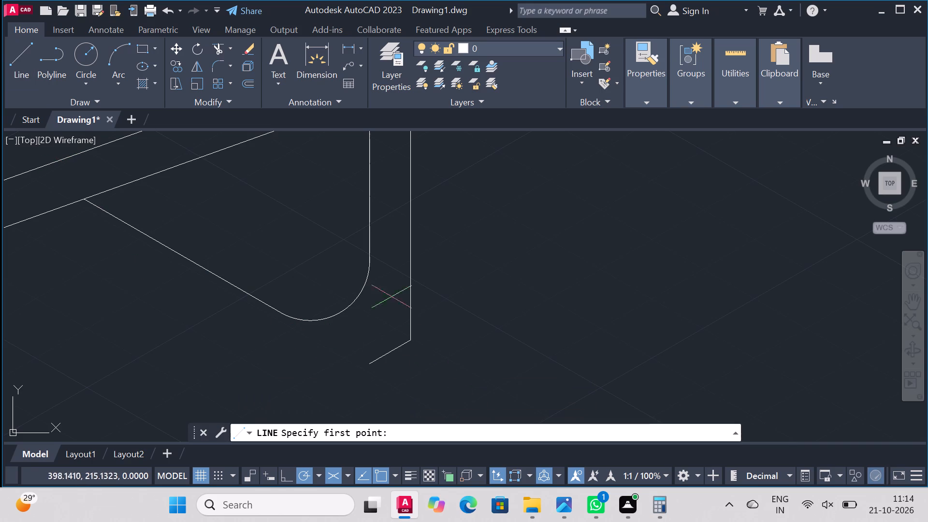
{"action": "left_click", "coordinate": [367, 263]}
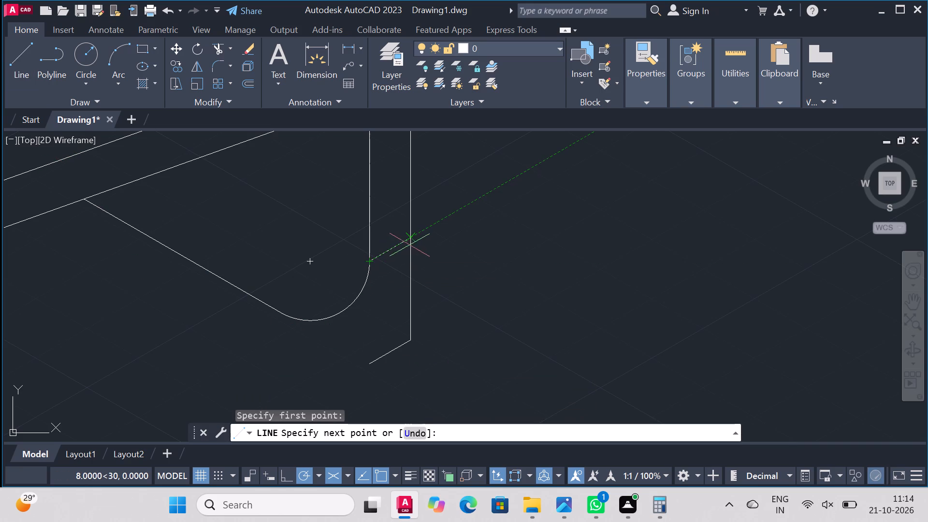
{"action": "left_click", "coordinate": [409, 235]}
{"action": "right_click", "coordinate": [409, 235]}
{"action": "left_click", "coordinate": [437, 244]}
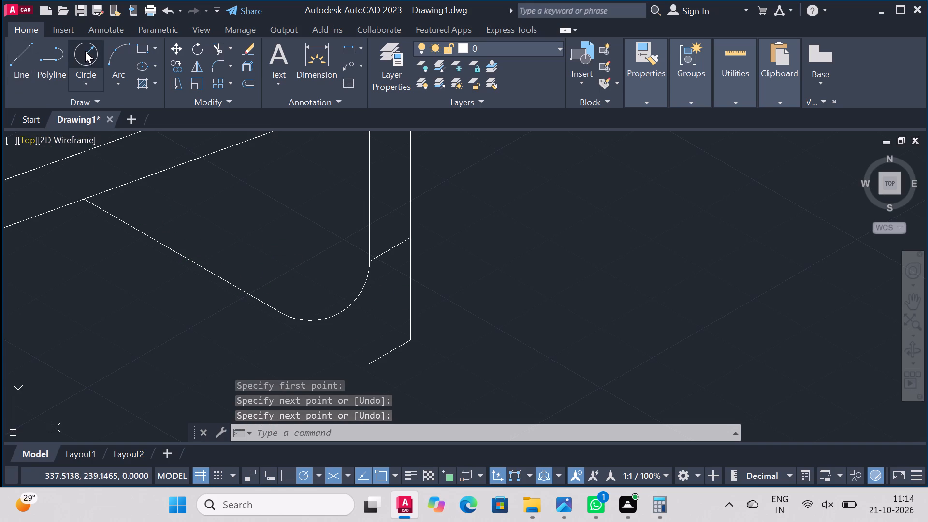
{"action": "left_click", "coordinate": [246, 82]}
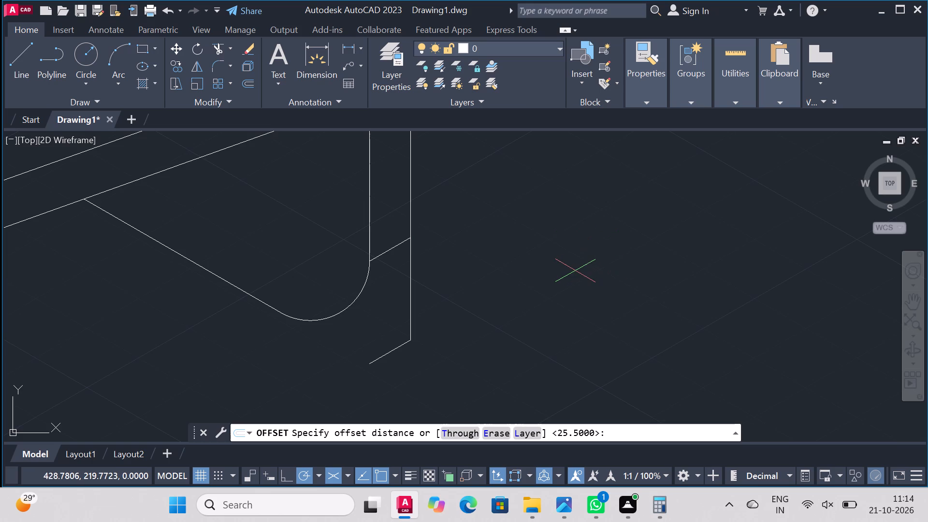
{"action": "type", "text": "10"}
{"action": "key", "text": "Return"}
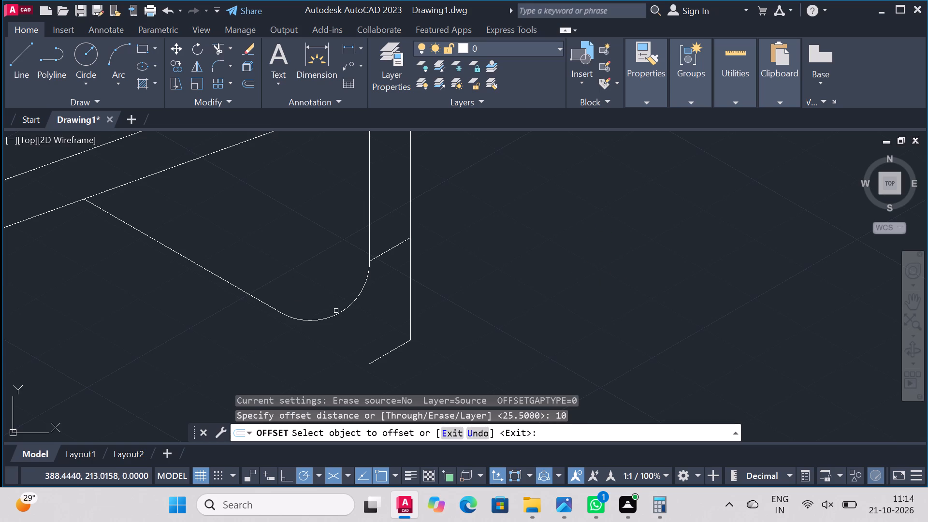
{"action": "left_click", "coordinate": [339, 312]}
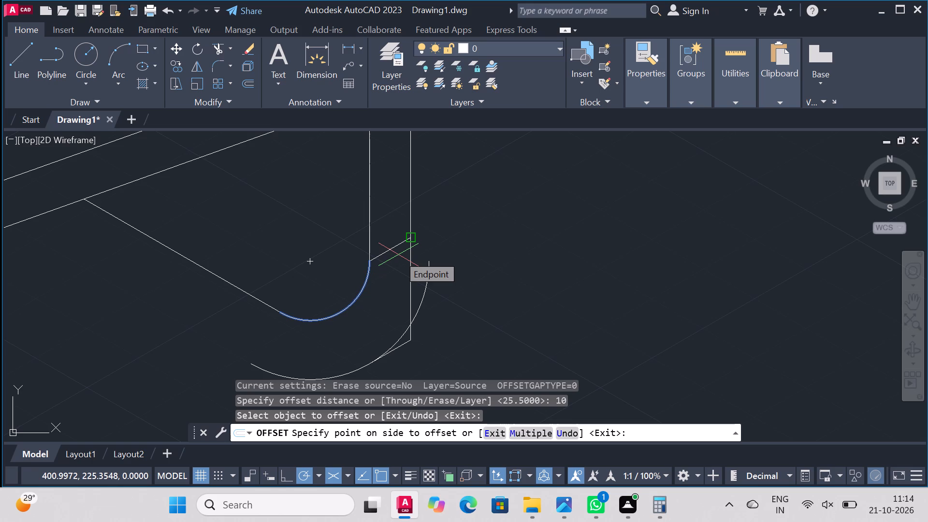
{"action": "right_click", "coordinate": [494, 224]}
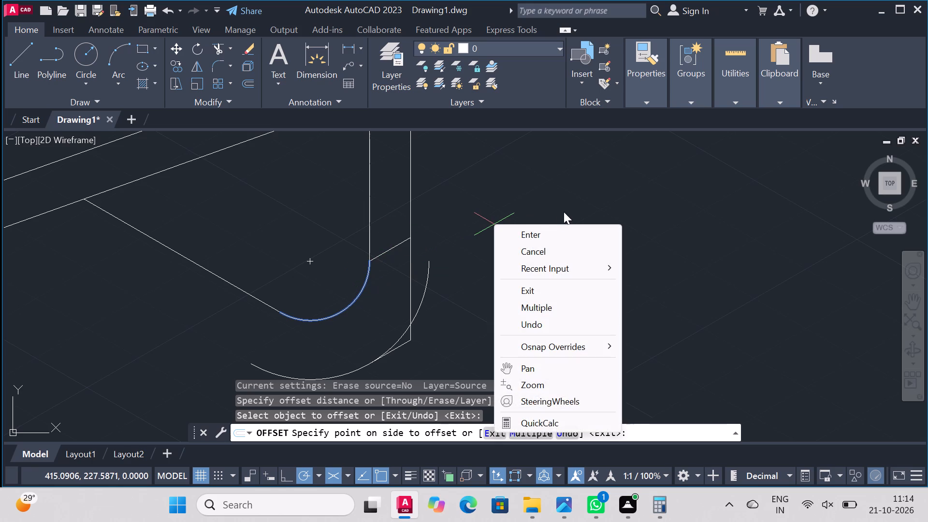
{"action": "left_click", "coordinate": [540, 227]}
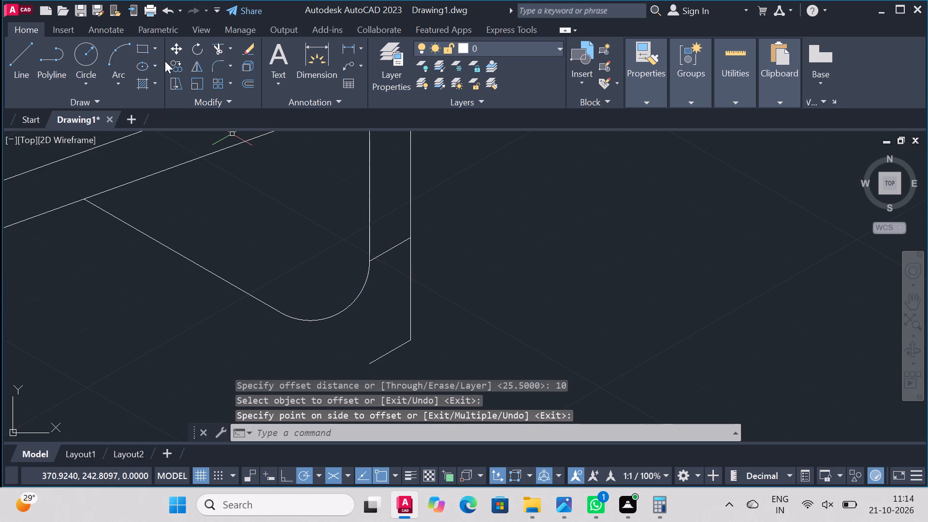
Copy the fillet arc from its upper end to the short 30° line's far end on the outer vertical edge.
{"action": "left_click", "coordinate": [174, 61]}
{"action": "left_click", "coordinate": [340, 315]}
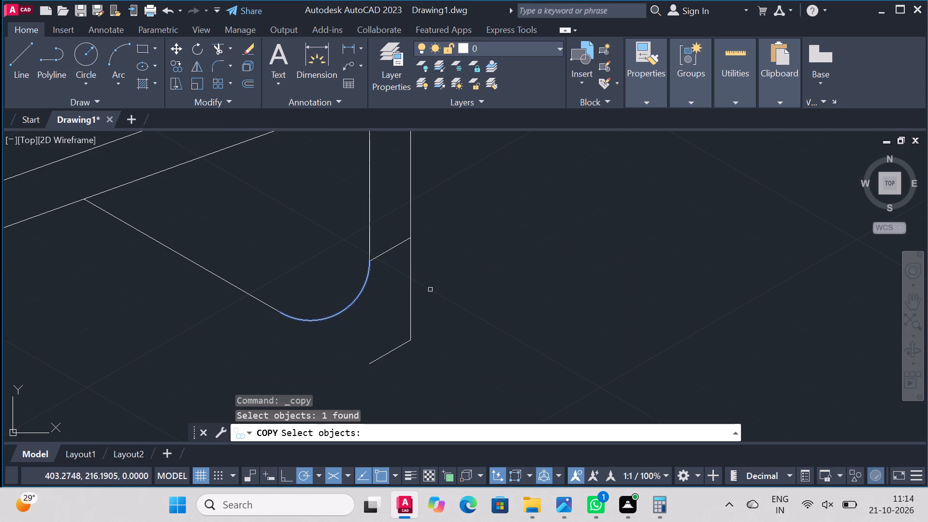
{"action": "right_click", "coordinate": [456, 265]}
{"action": "left_click", "coordinate": [368, 258]}
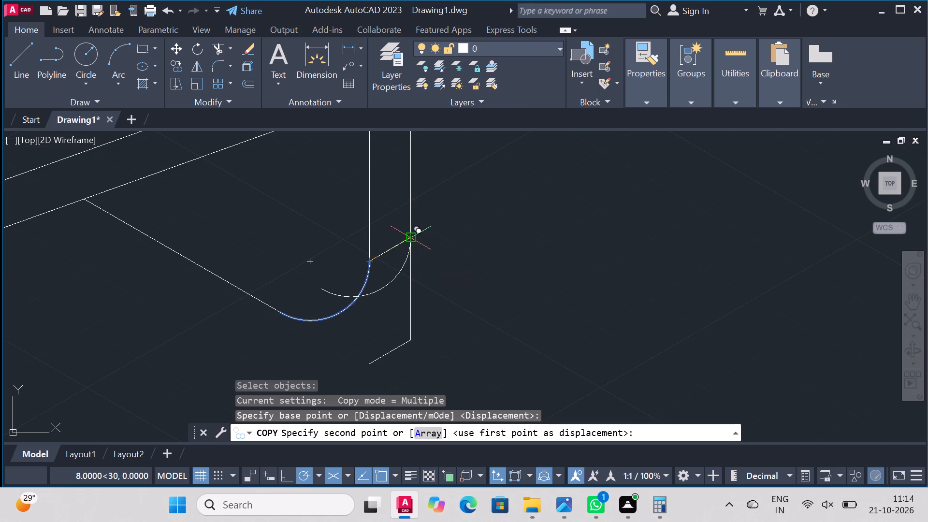
{"action": "left_click", "coordinate": [410, 240]}
{"action": "right_click", "coordinate": [443, 218]}
{"action": "left_click", "coordinate": [475, 226]}
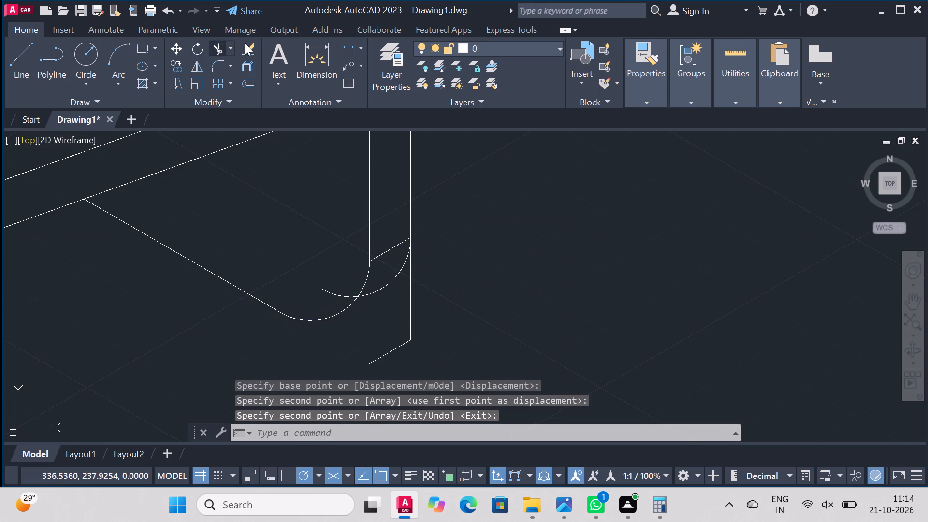
Trim the copied arc inside the plate face, remove the old bottom corner line, and trim the outer vertical below the copied arc.
{"action": "left_click", "coordinate": [219, 48]}
{"action": "left_click", "coordinate": [334, 294]}
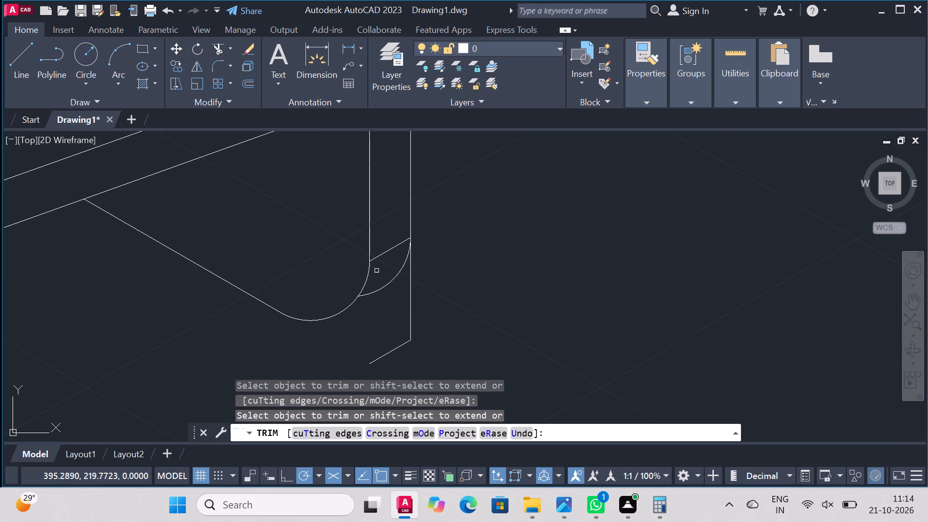
{"action": "left_click", "coordinate": [395, 351]}
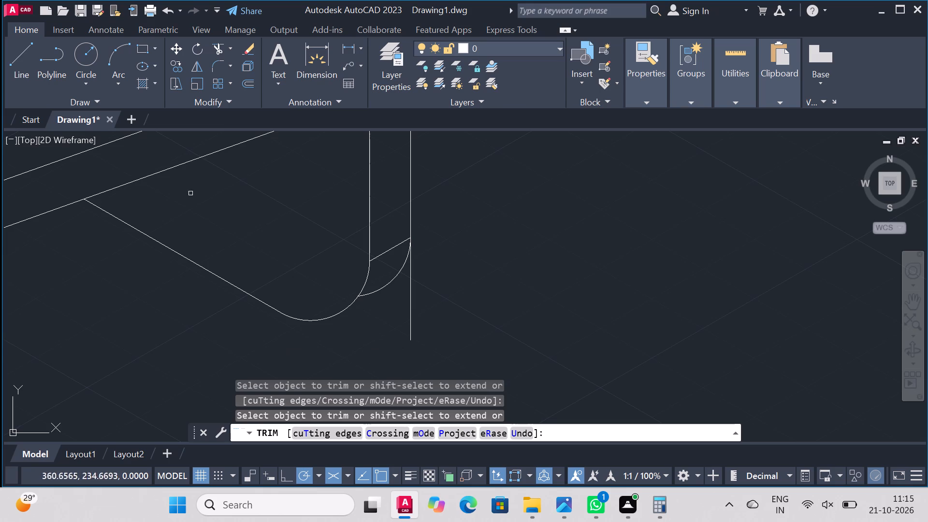
{"action": "left_click", "coordinate": [407, 317]}
{"action": "left_click", "coordinate": [430, 305]}
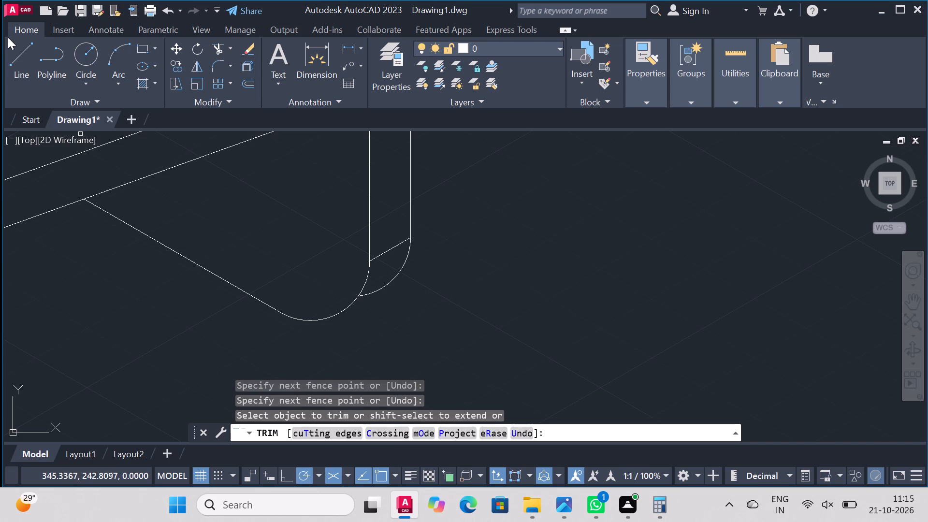
Start a new line at the plate's rounded corner.
{"action": "left_click", "coordinate": [8, 50]}
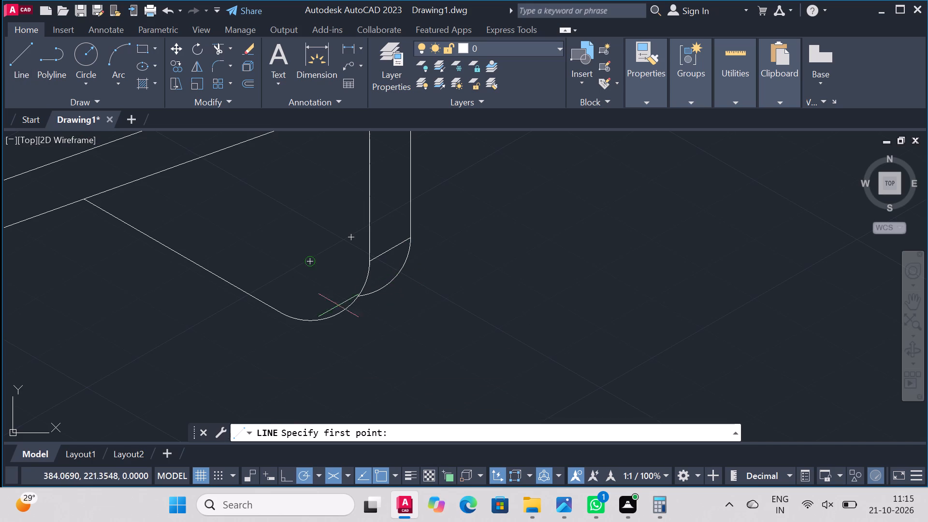
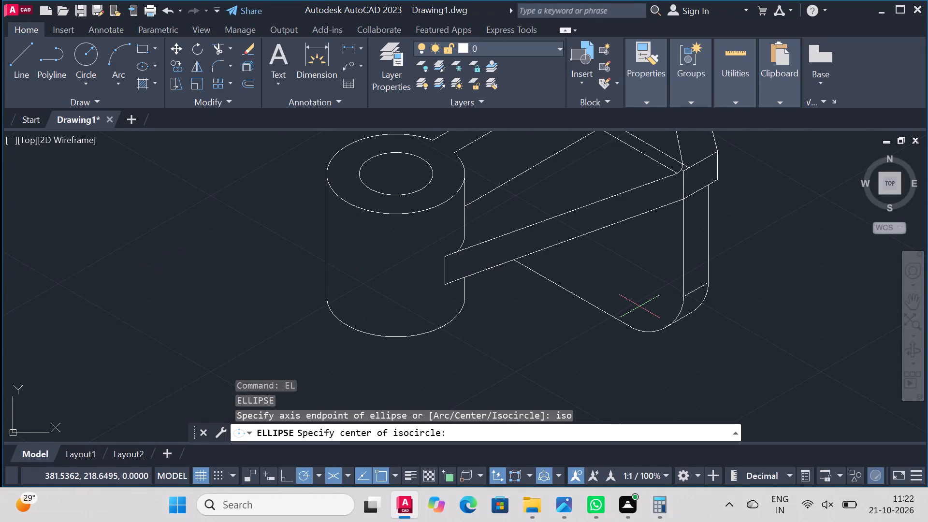
Draw a 9-diameter isocircle on the left isoplane, centred on the centre of the plate's rounded corner.
{"action": "key", "text": "F5"}
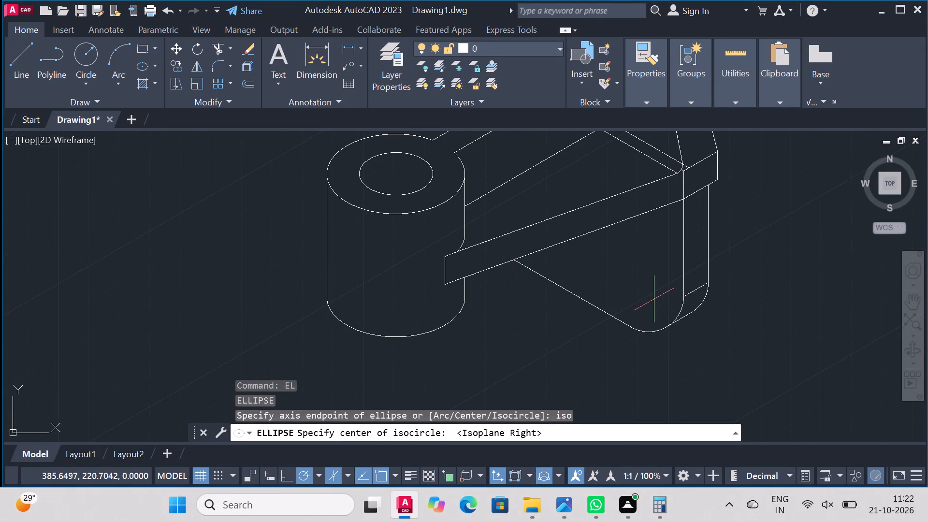
{"action": "key", "text": "F5"}
{"action": "scroll", "coordinate": [653, 292], "scroll_direction": "up", "scroll_amount": 1}
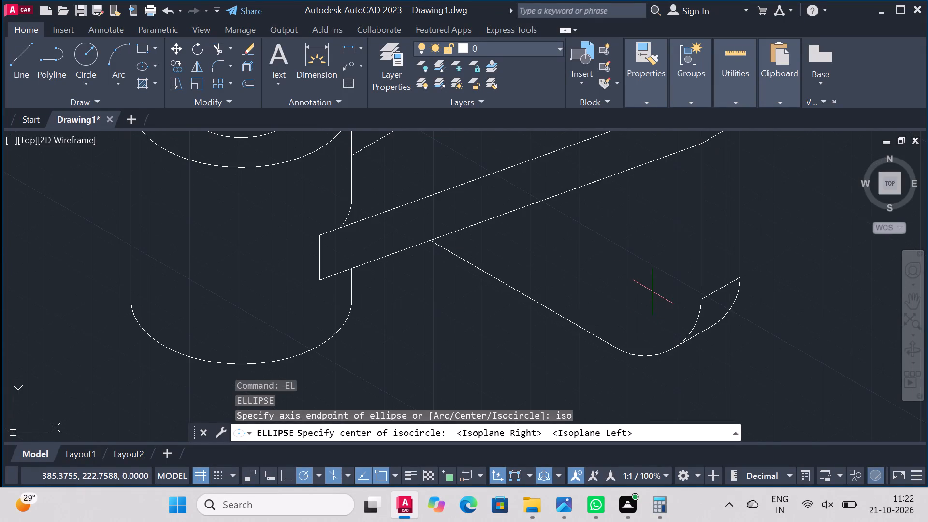
{"action": "scroll", "coordinate": [653, 292], "scroll_direction": "up", "scroll_amount": 1}
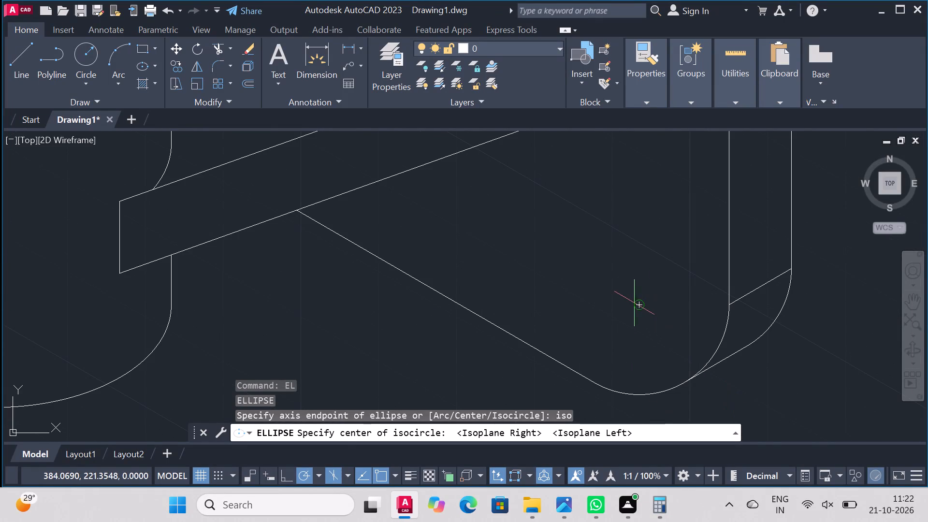
{"action": "left_click", "coordinate": [636, 303]}
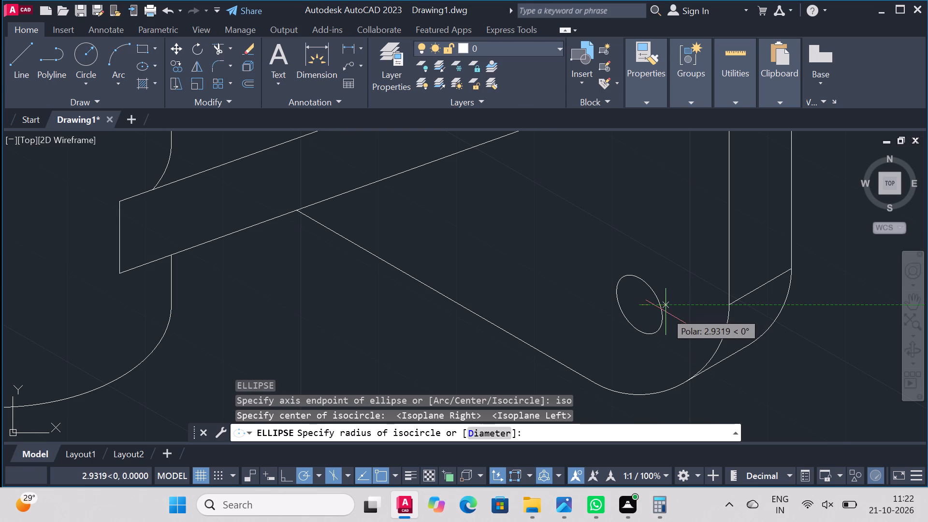
{"action": "key", "text": "d"}
{"action": "key", "text": "Return"}
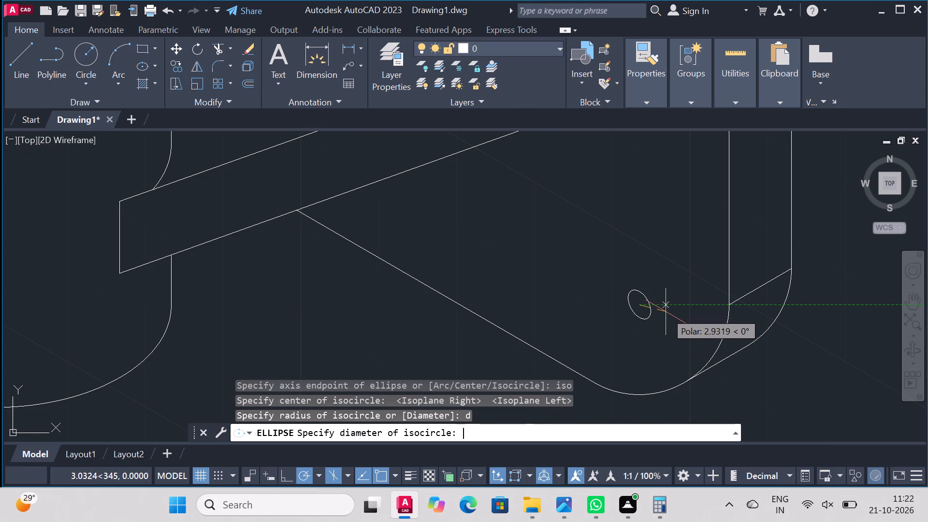
{"action": "key", "text": "9"}
{"action": "key", "text": "Return"}
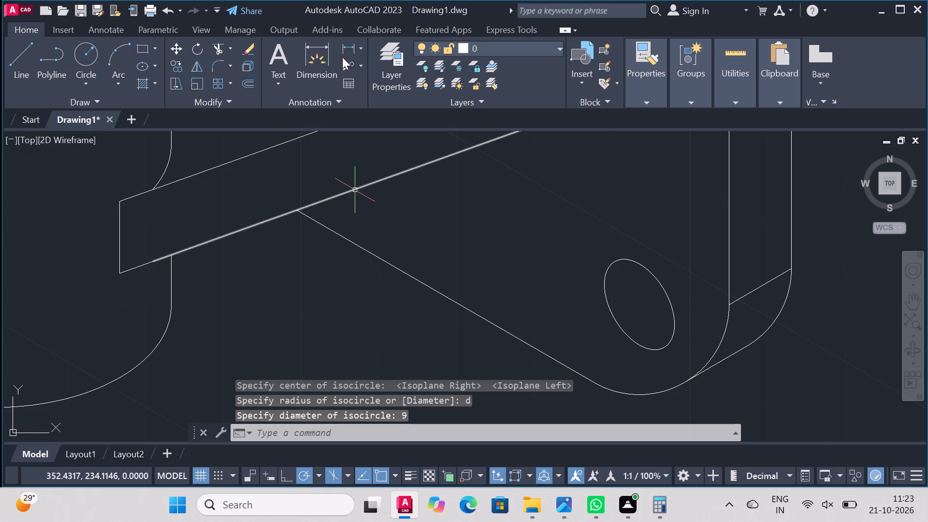
Check the radius of the plate's rounded corner arc with a radius dimension, without placing it.
{"action": "left_click", "coordinate": [358, 45]}
{"action": "left_click", "coordinate": [380, 193]}
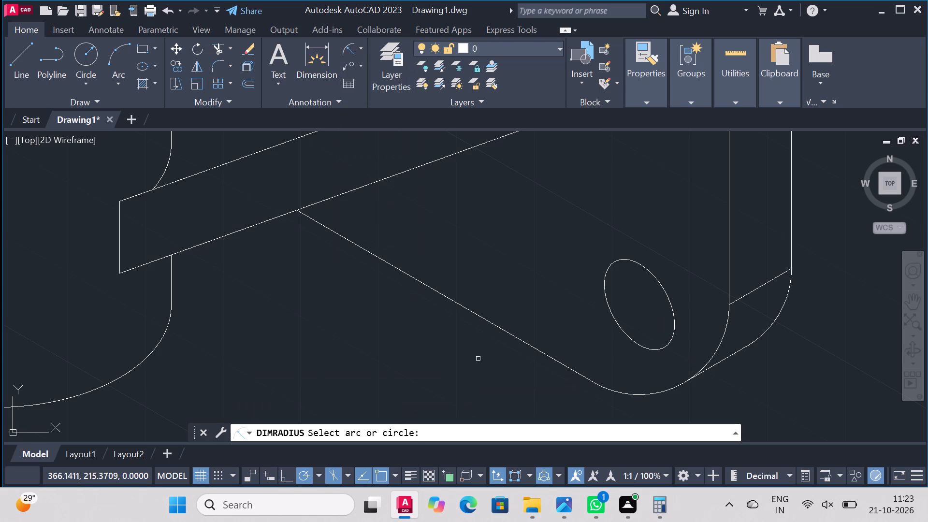
{"action": "left_click", "coordinate": [711, 355]}
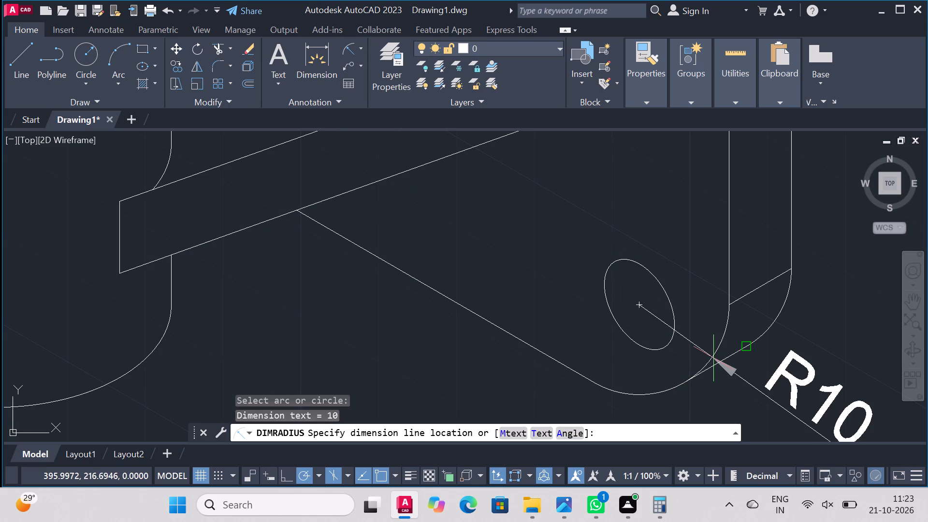
{"action": "key", "text": "Escape"}
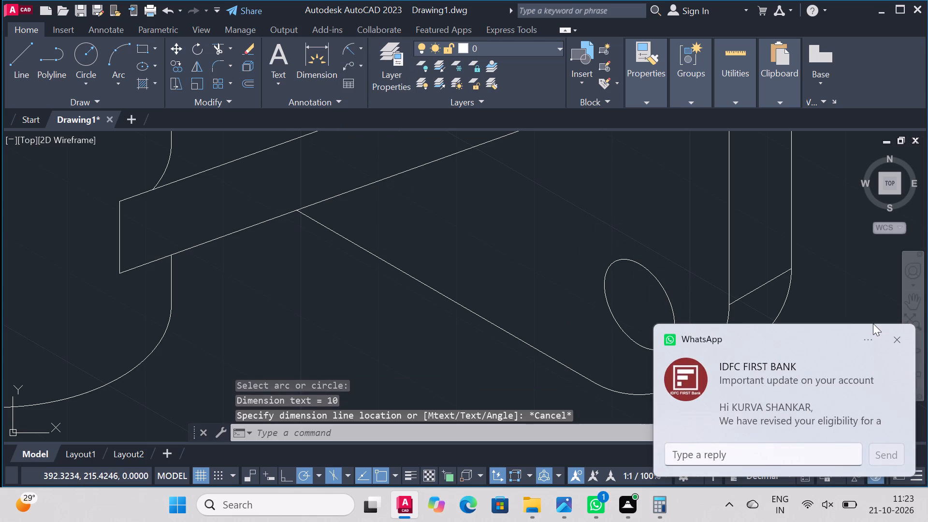
{"action": "left_click", "coordinate": [893, 335]}
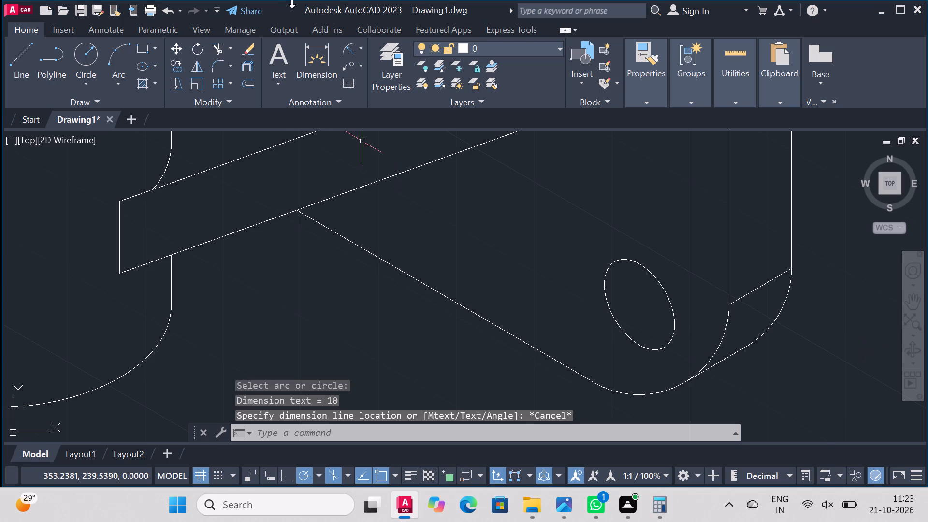
{"action": "key", "text": "Escape"}
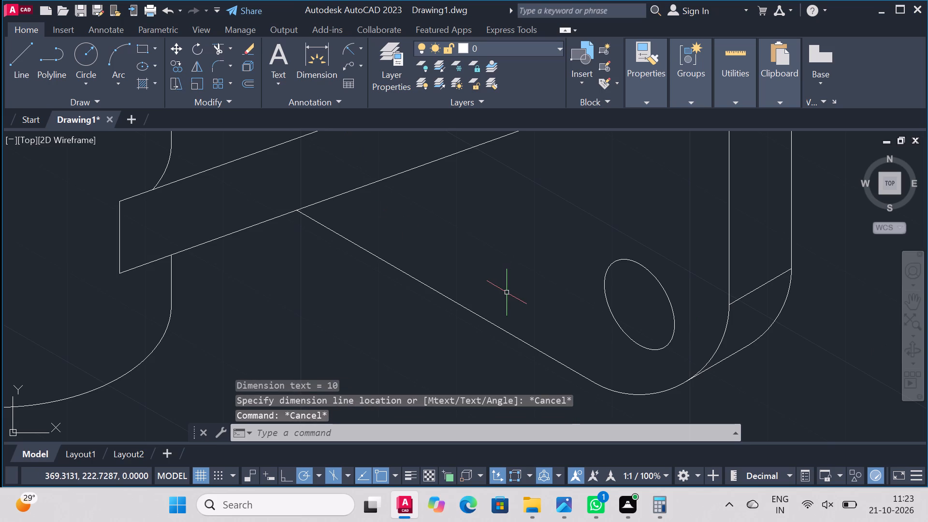
Draw a 15-diameter isocircle on the left isoplane, concentric with the 9-diameter circle on the plate.
{"action": "type", "text": "el"}
{"action": "key", "text": "Return"}
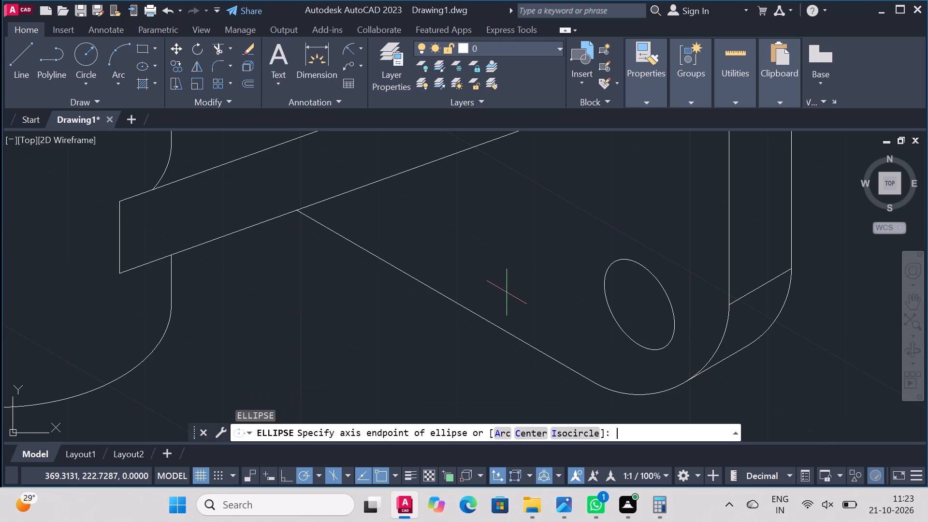
{"action": "type", "text": "iso"}
{"action": "key", "text": "Return"}
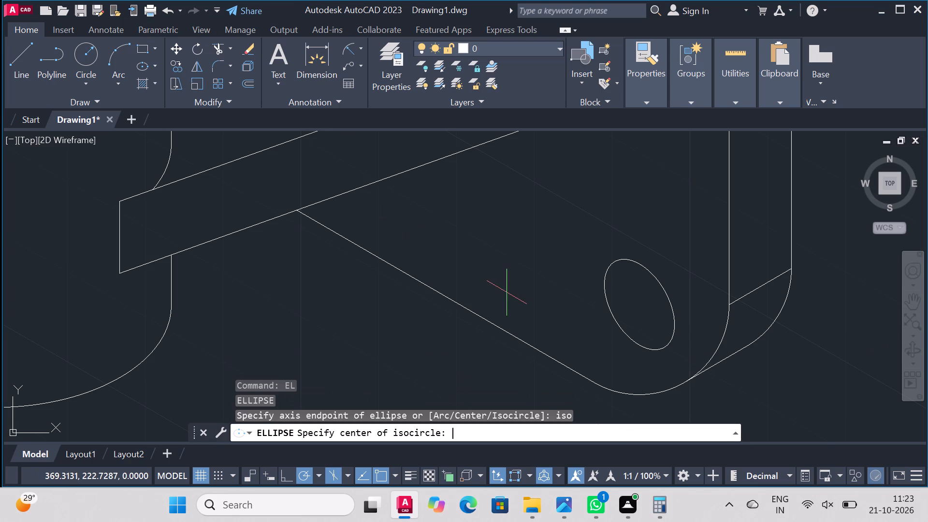
{"action": "left_click", "coordinate": [639, 302]}
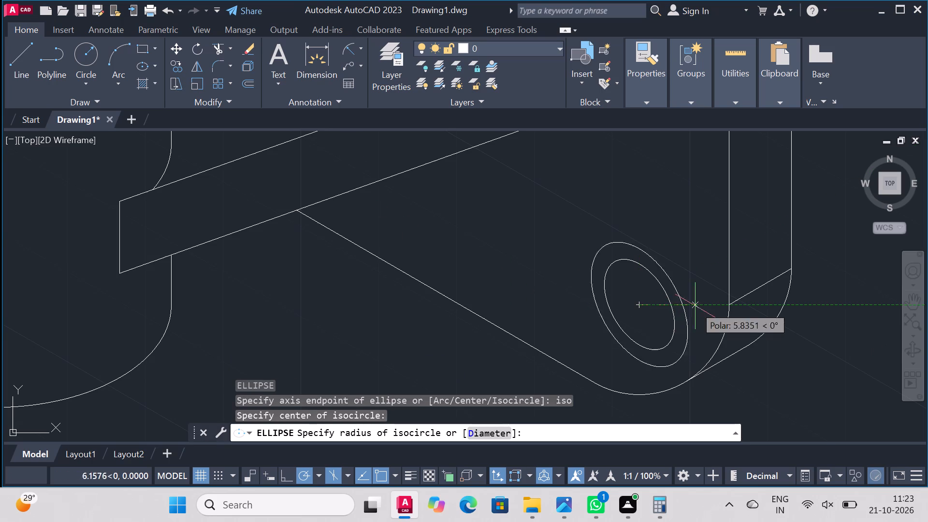
{"action": "key", "text": "d"}
{"action": "key", "text": "Return"}
{"action": "type", "text": "15"}
{"action": "key", "text": "Return"}
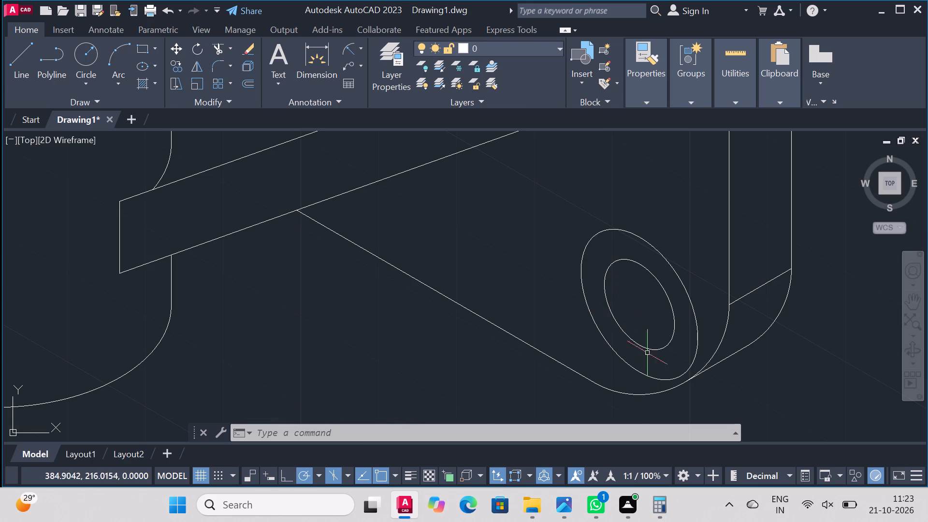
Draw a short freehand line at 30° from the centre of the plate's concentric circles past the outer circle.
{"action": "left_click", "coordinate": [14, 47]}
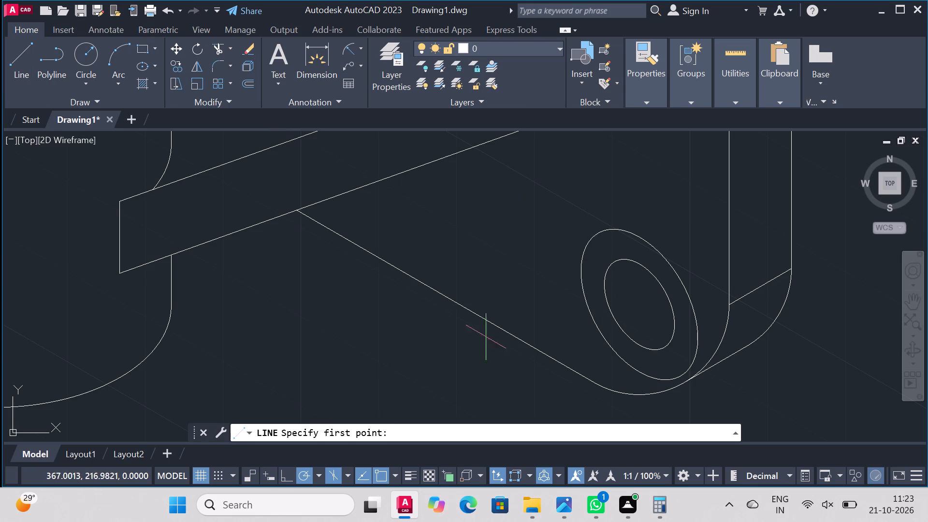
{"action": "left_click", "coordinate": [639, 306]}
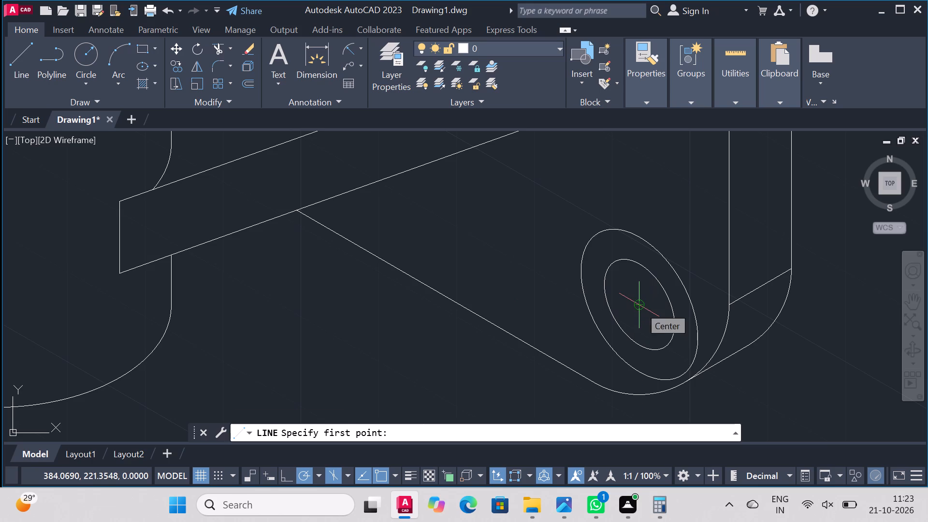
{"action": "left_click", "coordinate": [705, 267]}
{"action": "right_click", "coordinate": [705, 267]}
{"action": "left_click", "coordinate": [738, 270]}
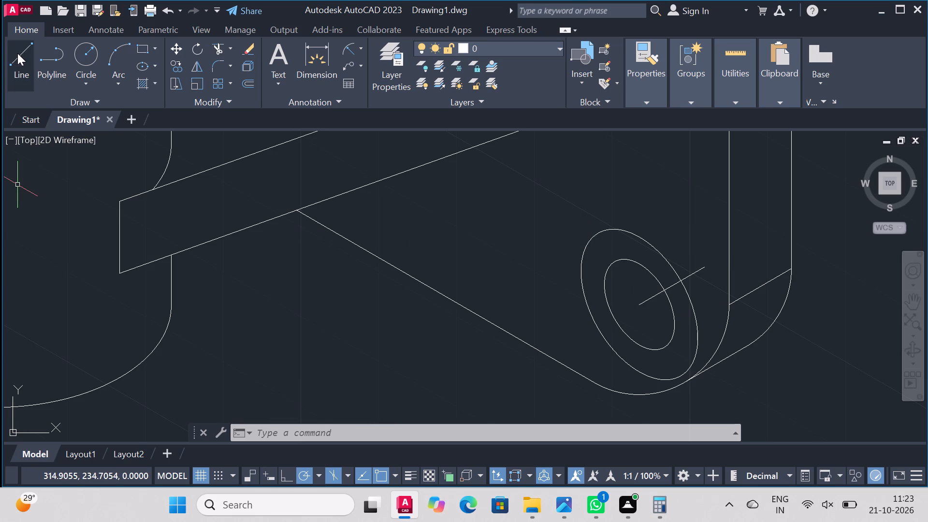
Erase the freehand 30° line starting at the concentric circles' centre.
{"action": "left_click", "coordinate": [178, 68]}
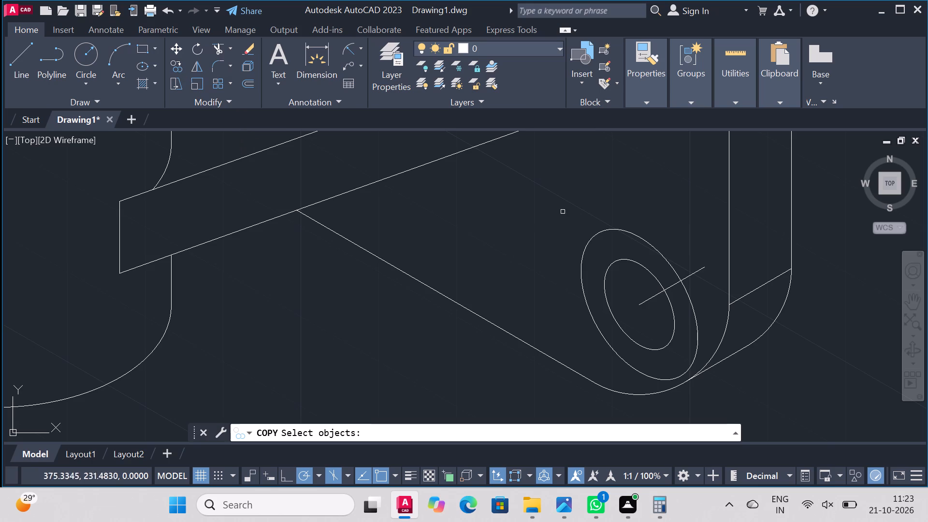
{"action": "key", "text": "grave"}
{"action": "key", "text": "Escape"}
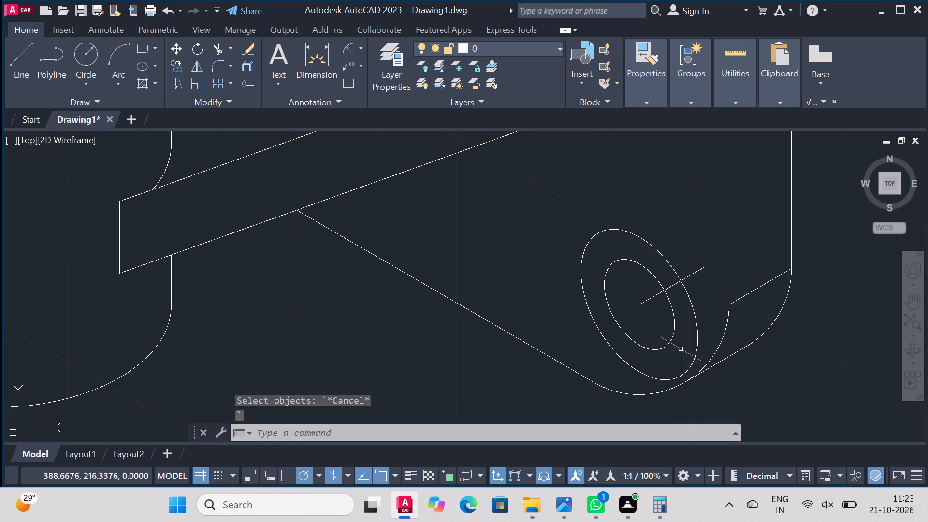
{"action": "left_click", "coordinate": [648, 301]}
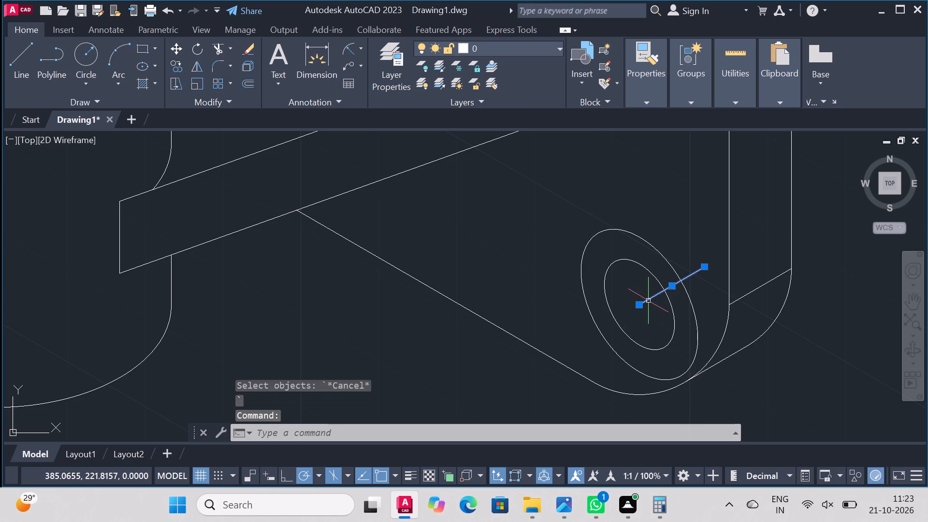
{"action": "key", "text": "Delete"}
Draw a 10-long line at 30° from the centre of the plate's concentric circles.
{"action": "left_click", "coordinate": [4, 41]}
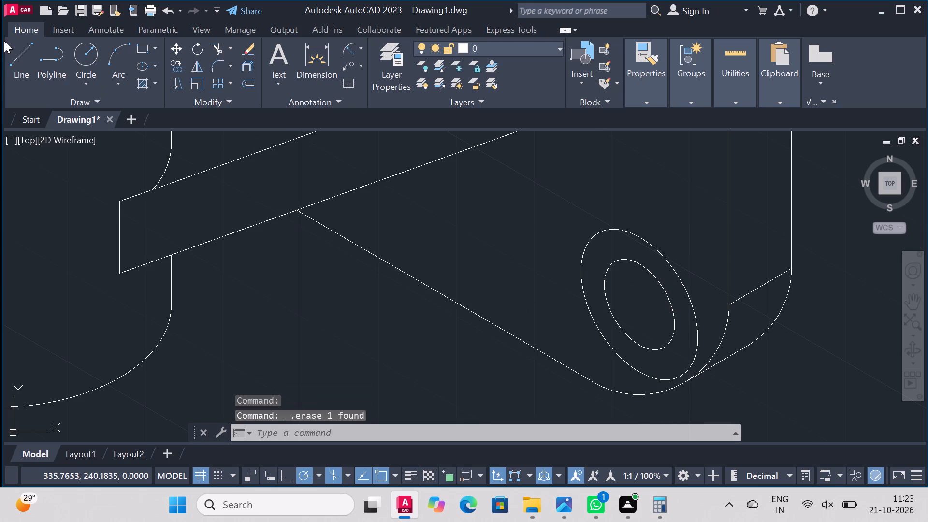
{"action": "left_click", "coordinate": [6, 48]}
{"action": "left_click", "coordinate": [6, 51]}
{"action": "left_click", "coordinate": [27, 66]}
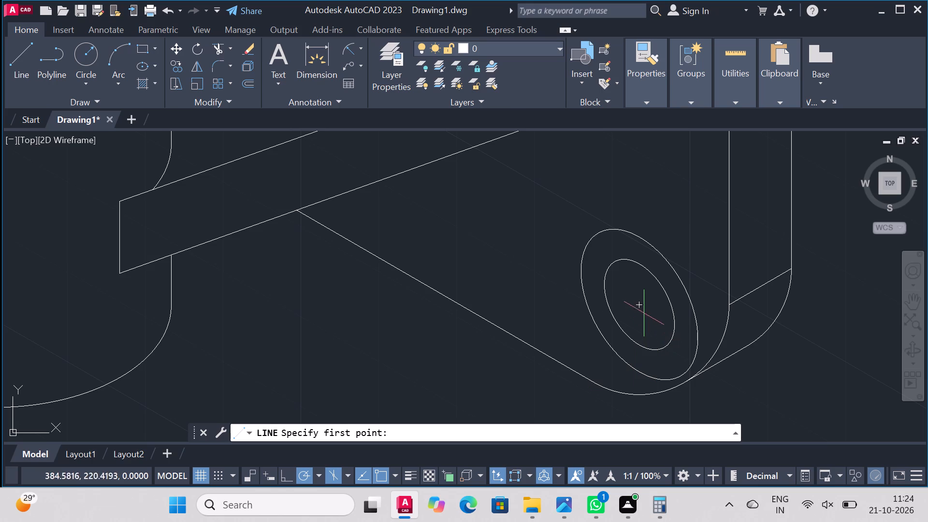
{"action": "left_click", "coordinate": [638, 304]}
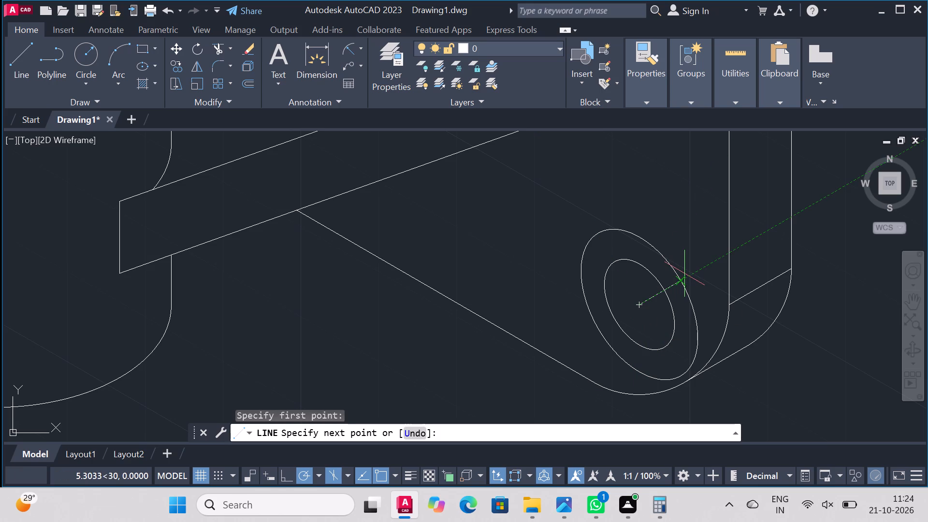
{"action": "type", "text": "10"}
{"action": "key", "text": "Return"}
{"action": "right_click", "coordinate": [684, 274]}
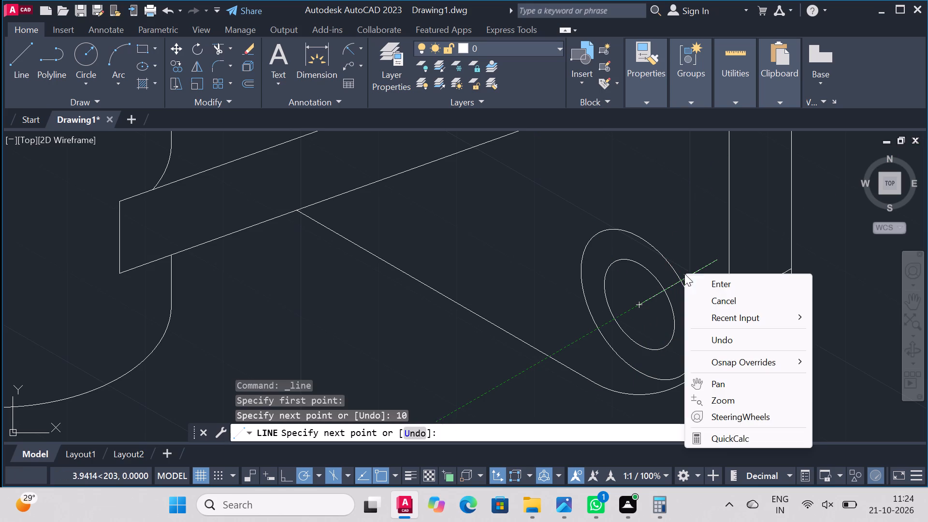
{"action": "left_click", "coordinate": [716, 279]}
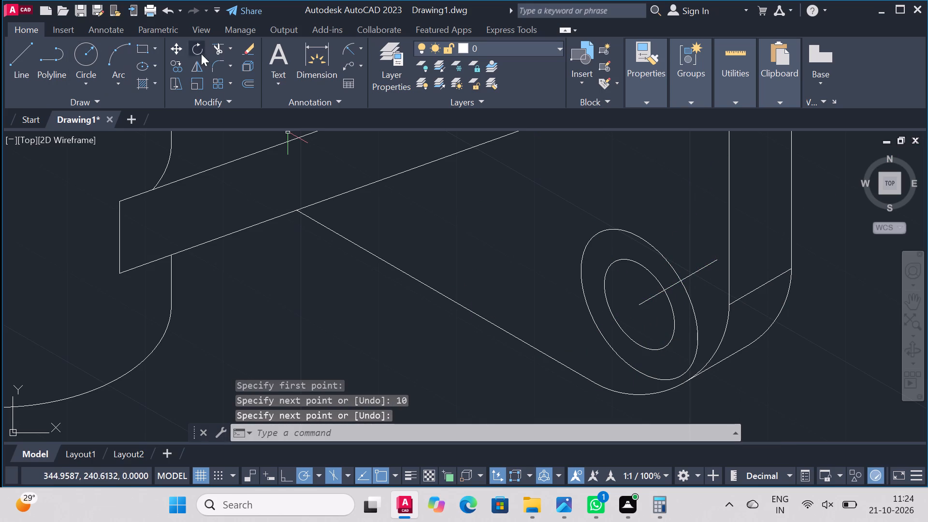
Copy the 15-diameter circle from its centre by 5 along the 30° line.
{"action": "left_click", "coordinate": [174, 59]}
{"action": "left_click", "coordinate": [668, 262]}
{"action": "right_click", "coordinate": [668, 262]}
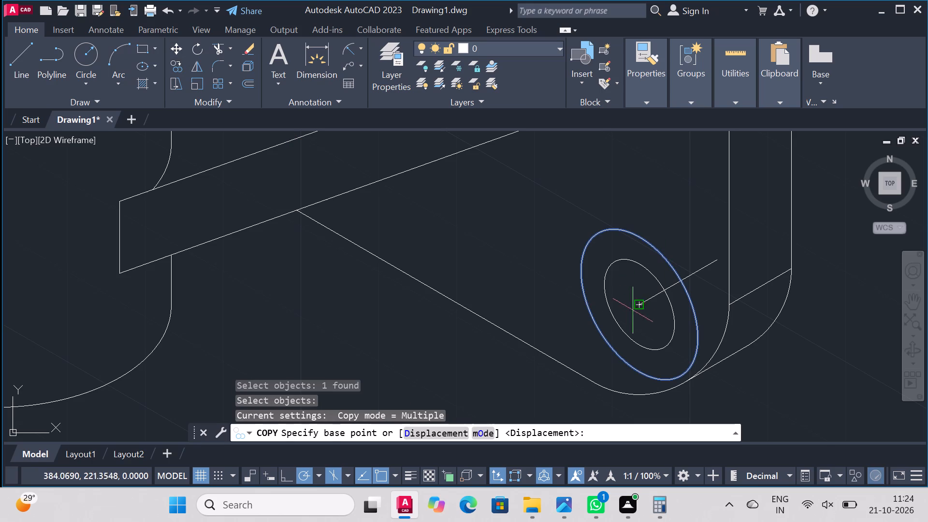
{"action": "left_click", "coordinate": [639, 304]}
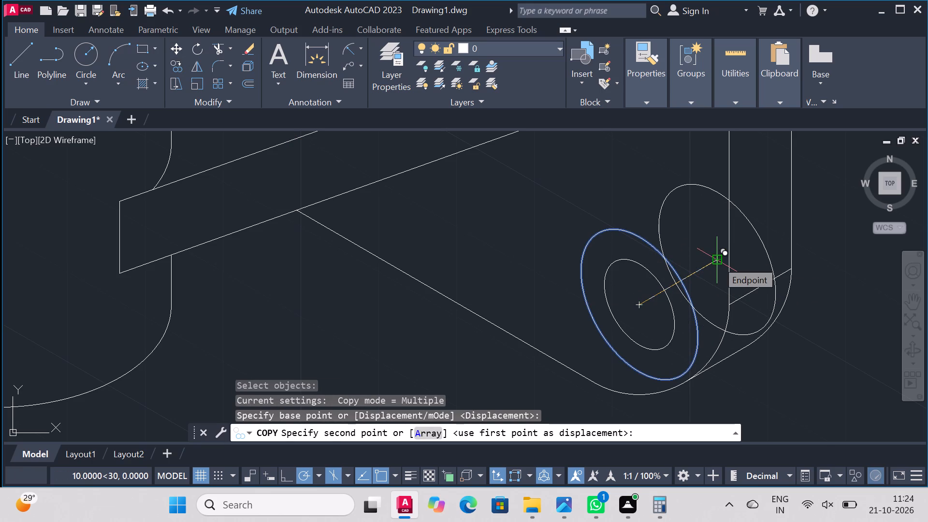
{"action": "key", "text": "5"}
{"action": "key", "text": "Return"}
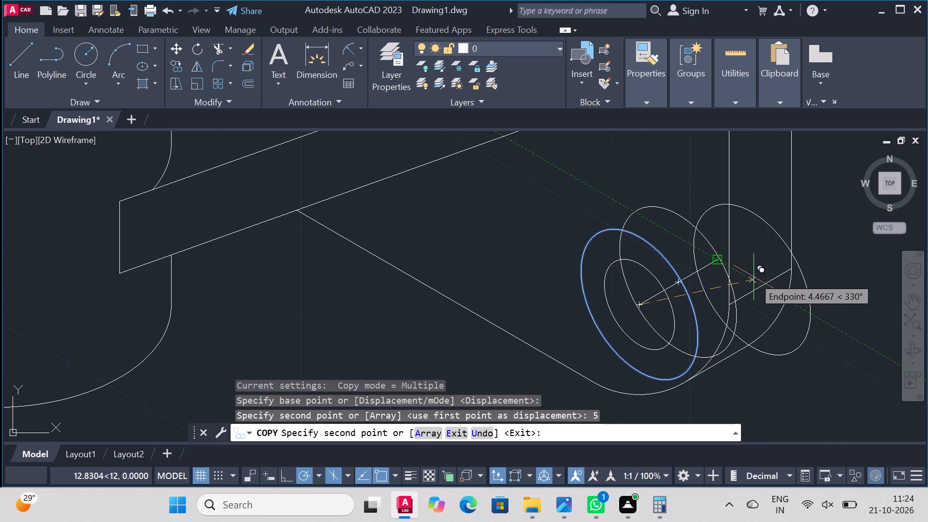
{"action": "key", "text": "Escape"}
Copy the plate's smaller concentric circle from its centre by 10 along the 30° line, undo that copy, and place it at 5 instead.
{"action": "right_click", "coordinate": [838, 196]}
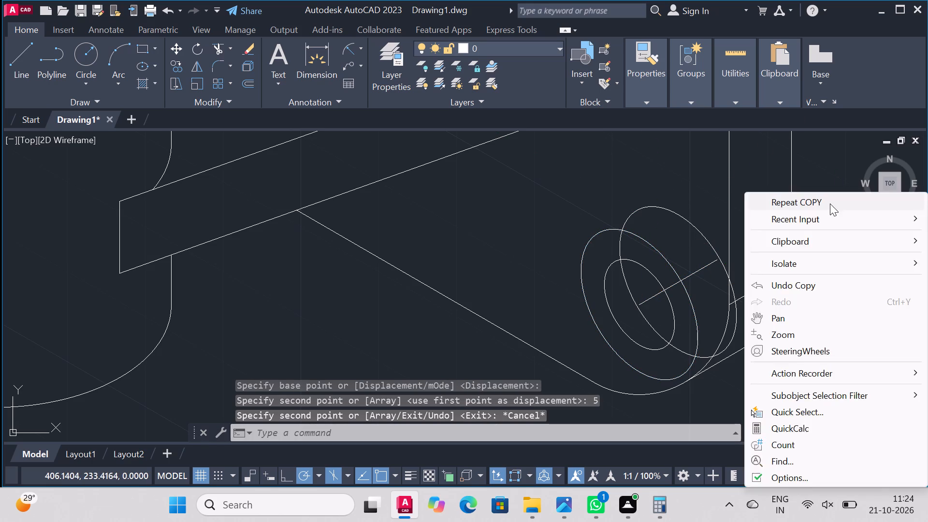
{"action": "left_click", "coordinate": [830, 203]}
{"action": "left_click", "coordinate": [638, 265]}
{"action": "right_click", "coordinate": [638, 262]}
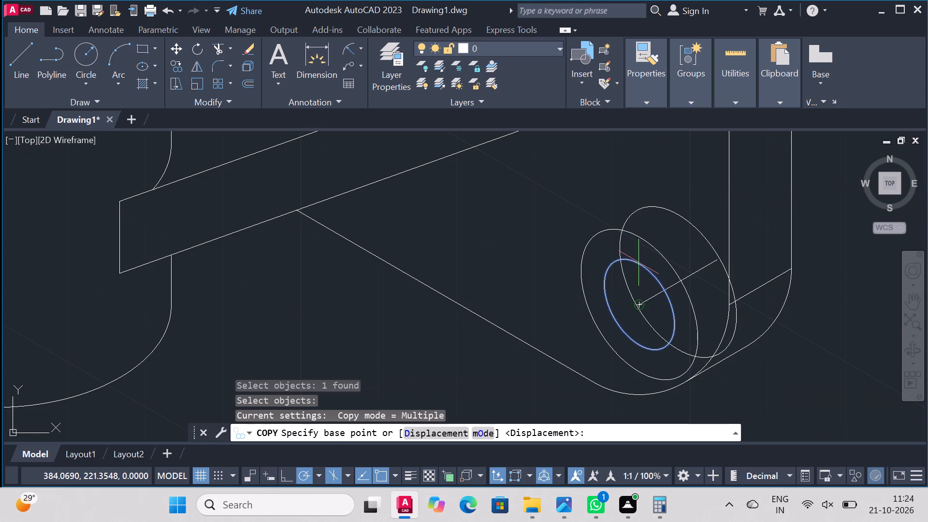
{"action": "left_click", "coordinate": [639, 302]}
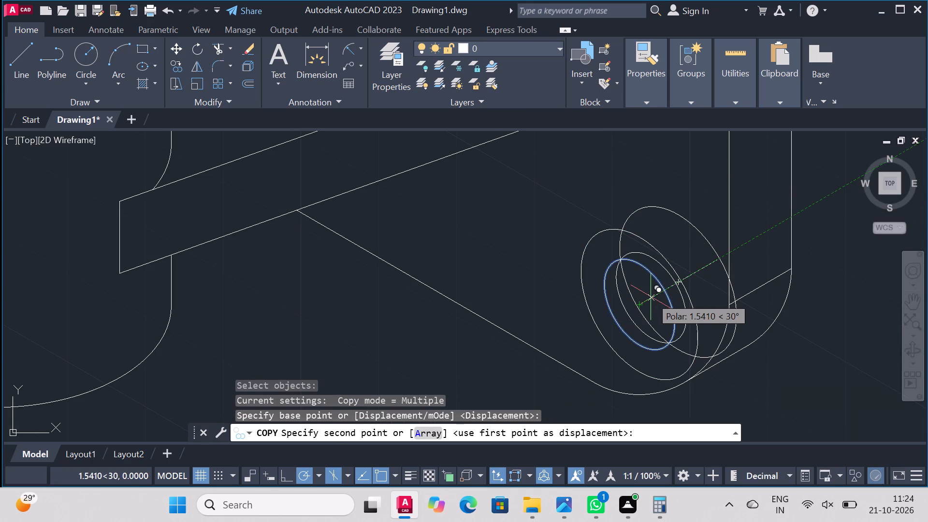
{"action": "type", "text": "10"}
{"action": "key", "text": "Return"}
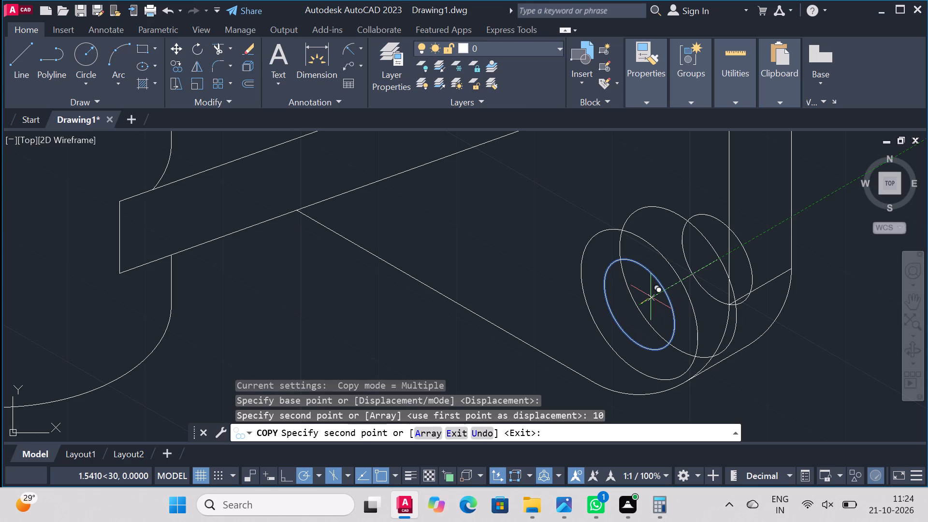
{"action": "key", "text": "ctrl+z"}
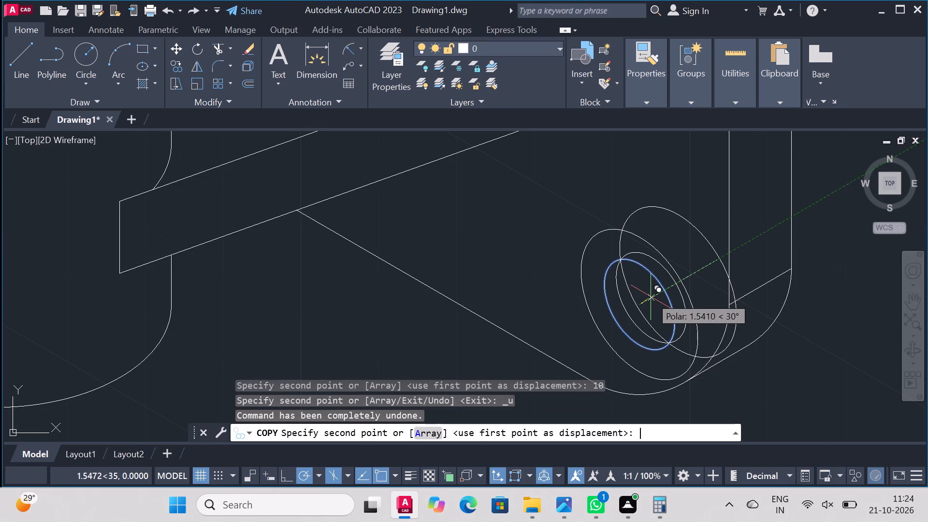
{"action": "key", "text": "5"}
{"action": "key", "text": "Return"}
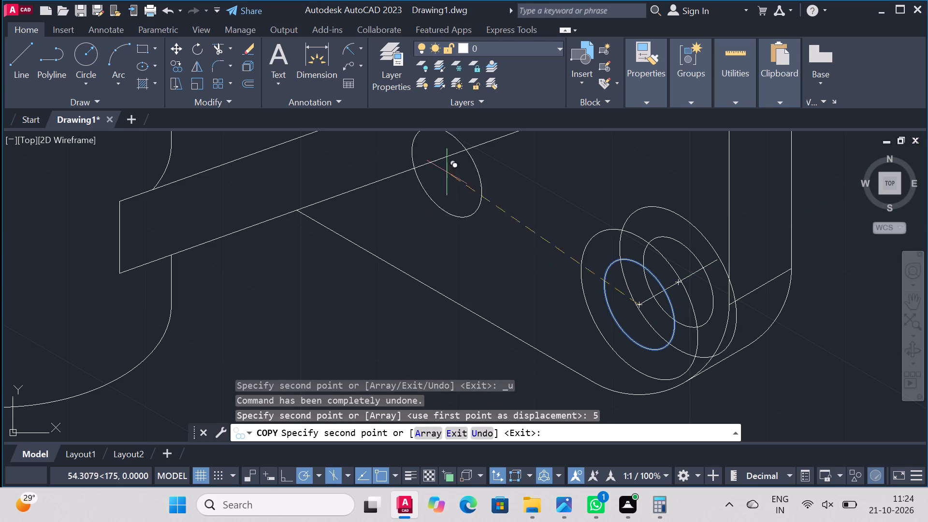
{"action": "right_click", "coordinate": [478, 213]}
{"action": "left_click", "coordinate": [524, 225]}
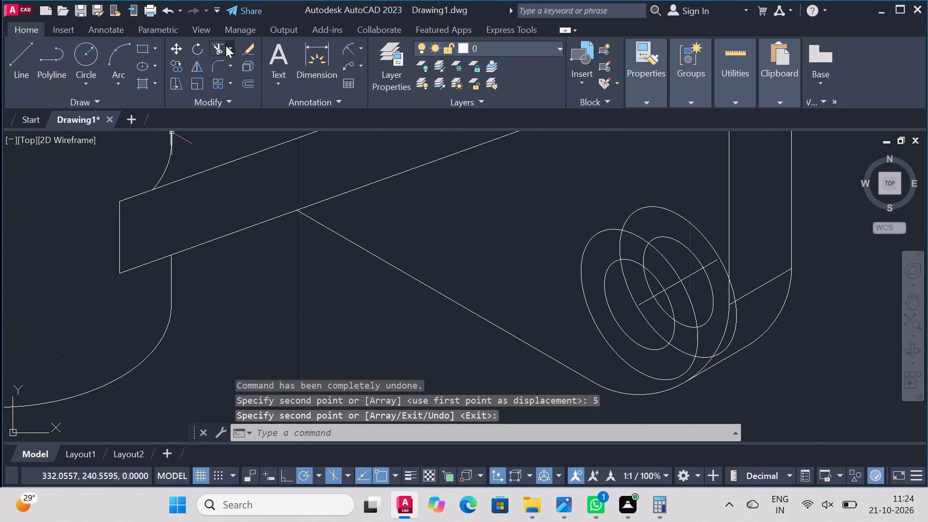
Trim away all segments of the original smaller concentric circle and the pieces left between the crossing circles on the plate.
{"action": "left_click", "coordinate": [220, 46]}
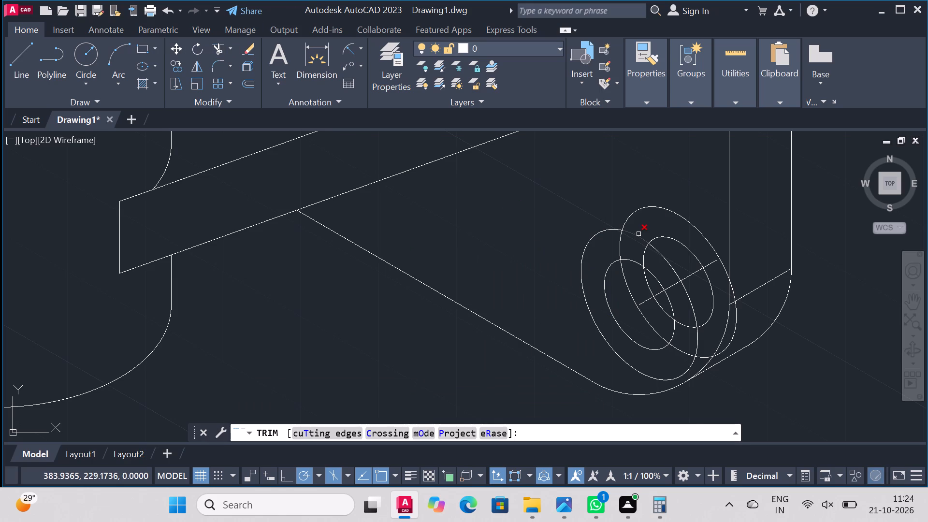
{"action": "scroll", "coordinate": [669, 238], "scroll_direction": "up", "scroll_amount": 1}
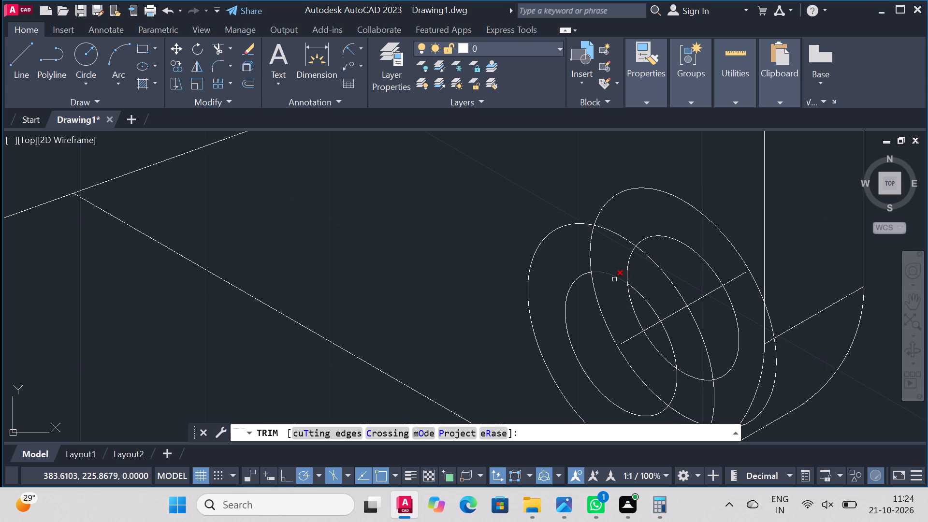
{"action": "left_click", "coordinate": [614, 279]}
{"action": "left_click", "coordinate": [574, 285]}
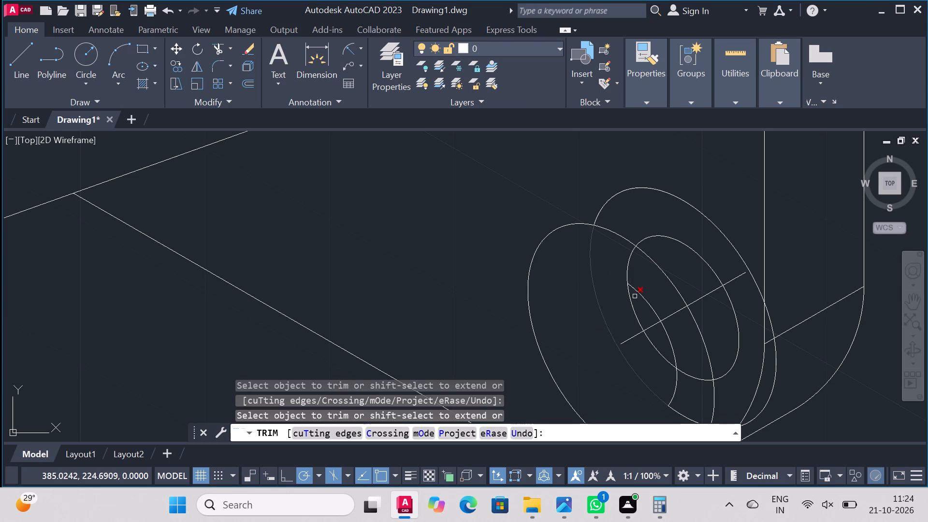
{"action": "left_click", "coordinate": [640, 292]}
{"action": "left_click", "coordinate": [667, 338]}
{"action": "left_click", "coordinate": [675, 387]}
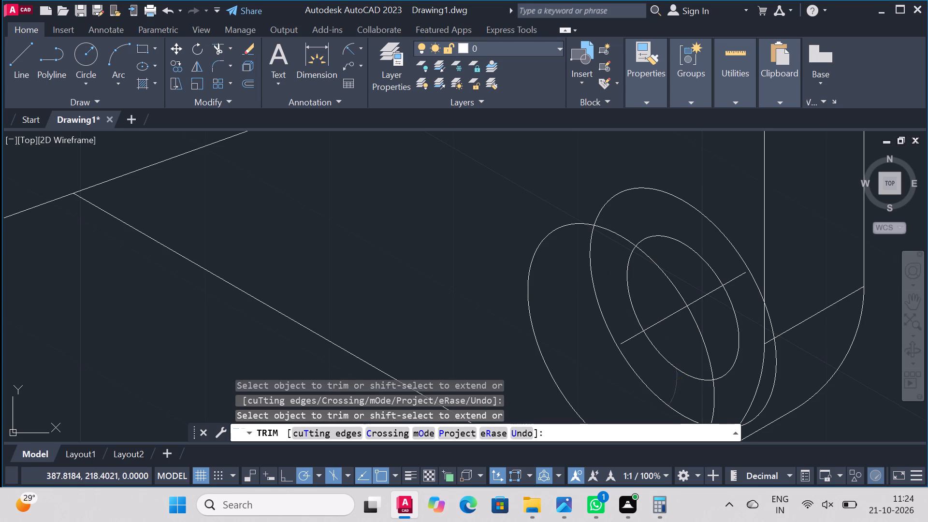
Trim the two copied circles to the arcs inside the plate's larger front circle and remove the 30° construction line.
{"action": "left_click", "coordinate": [628, 191]}
{"action": "left_click", "coordinate": [738, 341]}
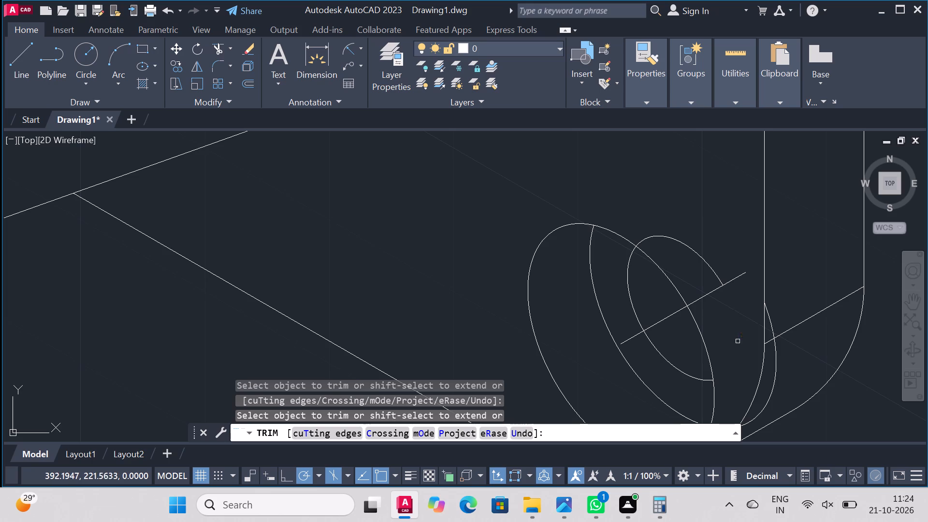
{"action": "left_click", "coordinate": [714, 270]}
{"action": "left_click", "coordinate": [719, 287]}
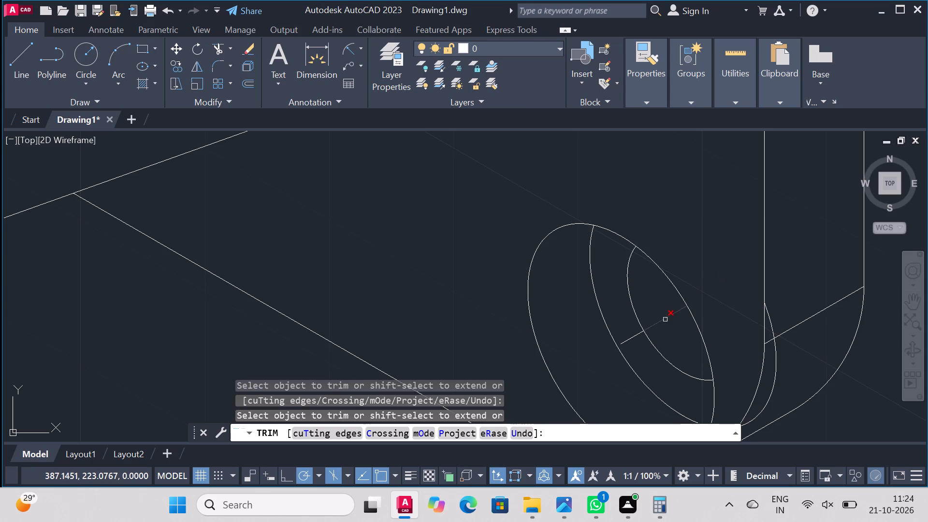
{"action": "left_click", "coordinate": [667, 319]}
{"action": "left_click", "coordinate": [630, 339]}
{"action": "scroll", "coordinate": [701, 272], "scroll_direction": "down", "scroll_amount": 2}
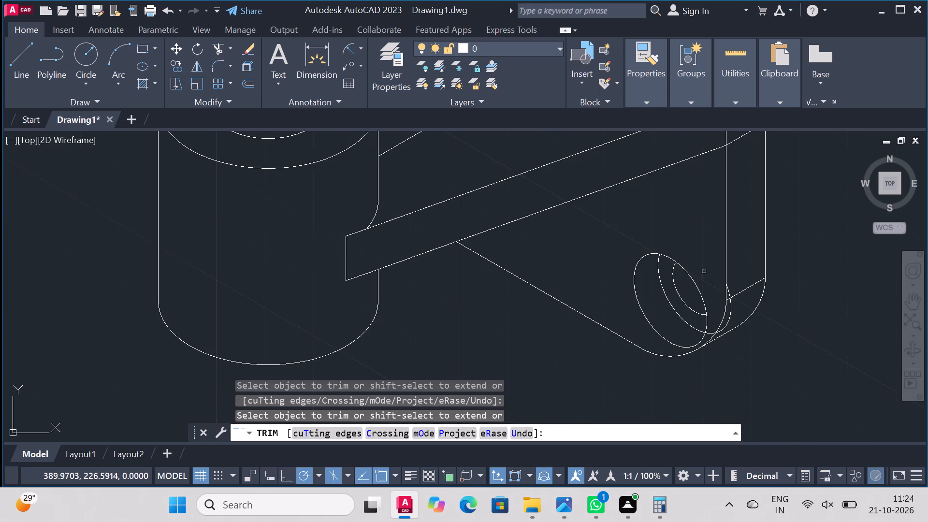
{"action": "scroll", "coordinate": [721, 287], "scroll_direction": "down", "scroll_amount": 1}
{"action": "scroll", "coordinate": [743, 307], "scroll_direction": "up", "scroll_amount": 3}
{"action": "left_click", "coordinate": [669, 304]}
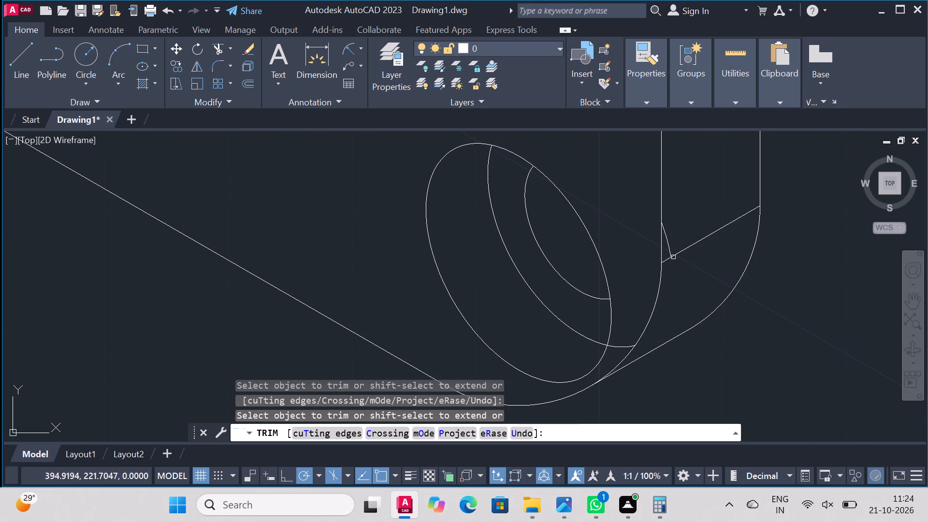
{"action": "left_click", "coordinate": [669, 246]}
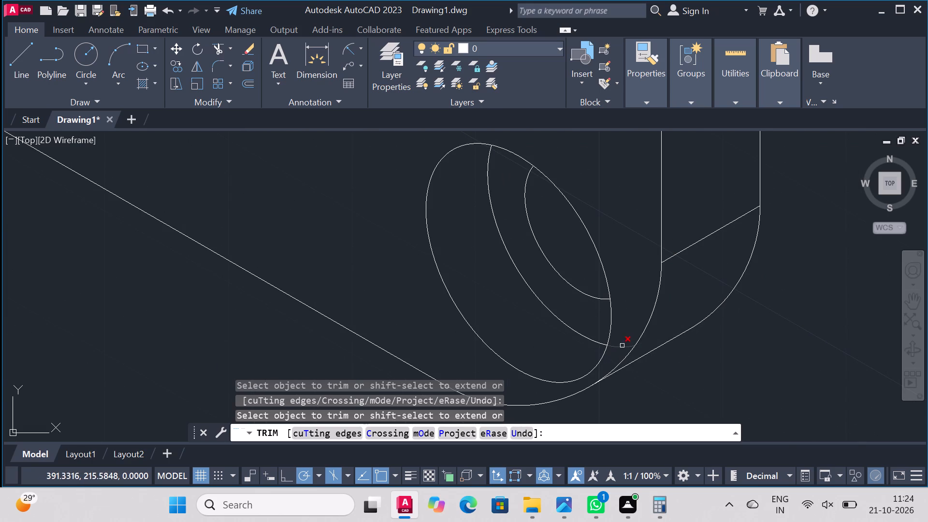
{"action": "left_click", "coordinate": [622, 346]}
Copy the plate's hole circle and its two inner arcs 25 straight up at 90° from the circle's centre.
{"action": "scroll", "coordinate": [674, 302], "scroll_direction": "down", "scroll_amount": 3}
{"action": "scroll", "coordinate": [736, 290], "scroll_direction": "down", "scroll_amount": 1}
{"action": "scroll", "coordinate": [708, 313], "scroll_direction": "up", "scroll_amount": 2}
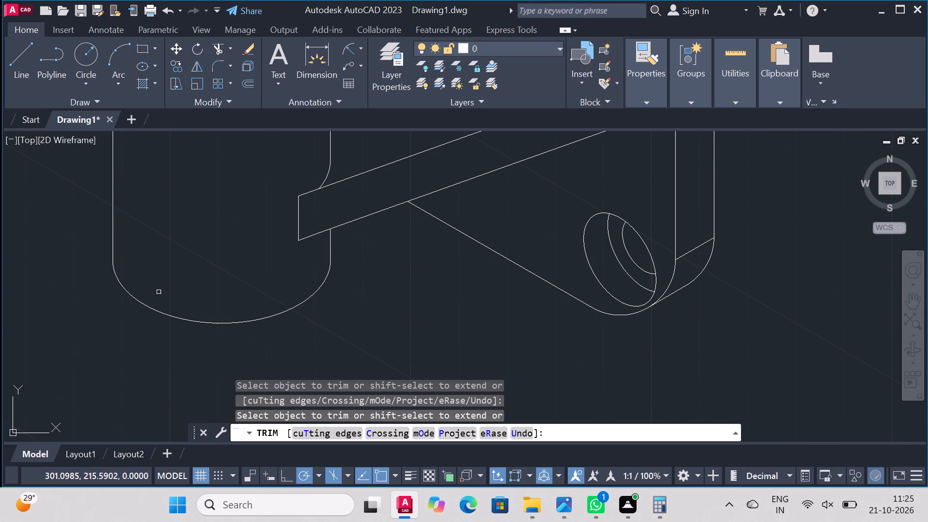
{"action": "left_click", "coordinate": [174, 67]}
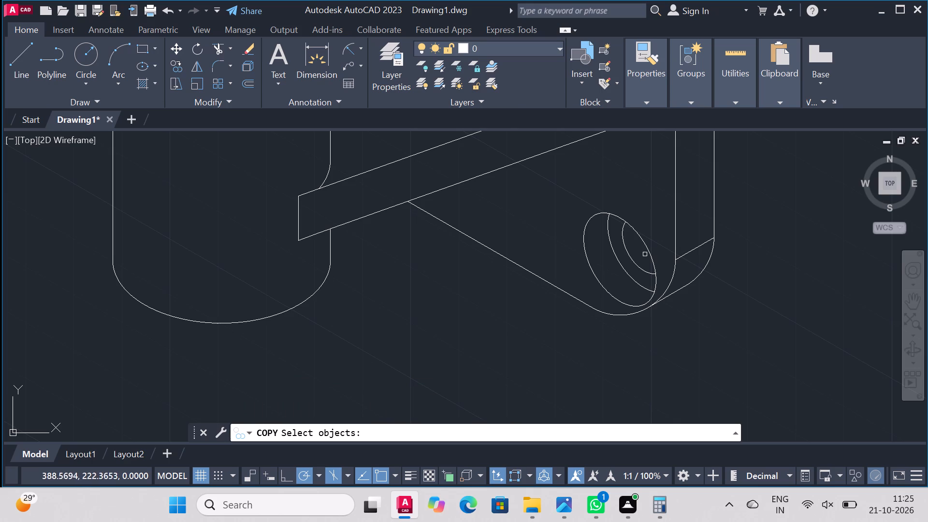
{"action": "left_click", "coordinate": [646, 248]}
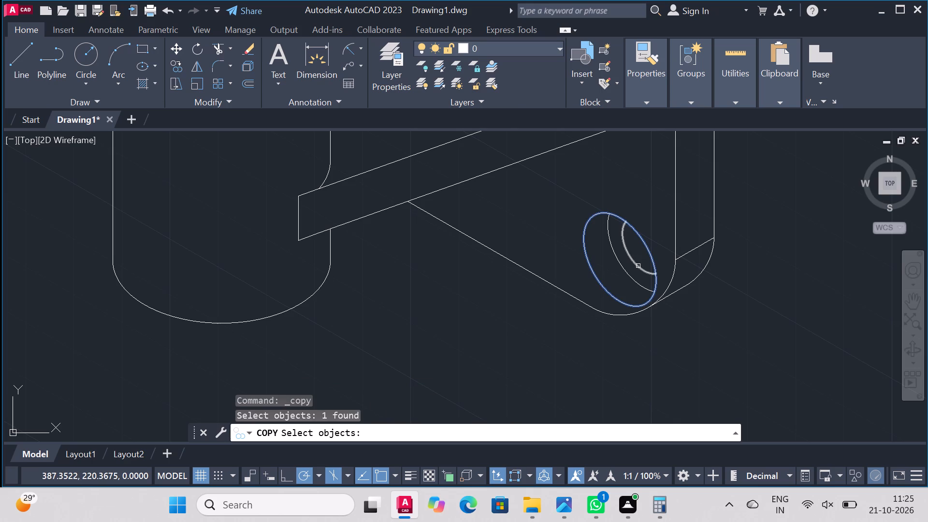
{"action": "left_click", "coordinate": [638, 266]}
{"action": "left_click", "coordinate": [623, 264]}
{"action": "right_click", "coordinate": [613, 272]}
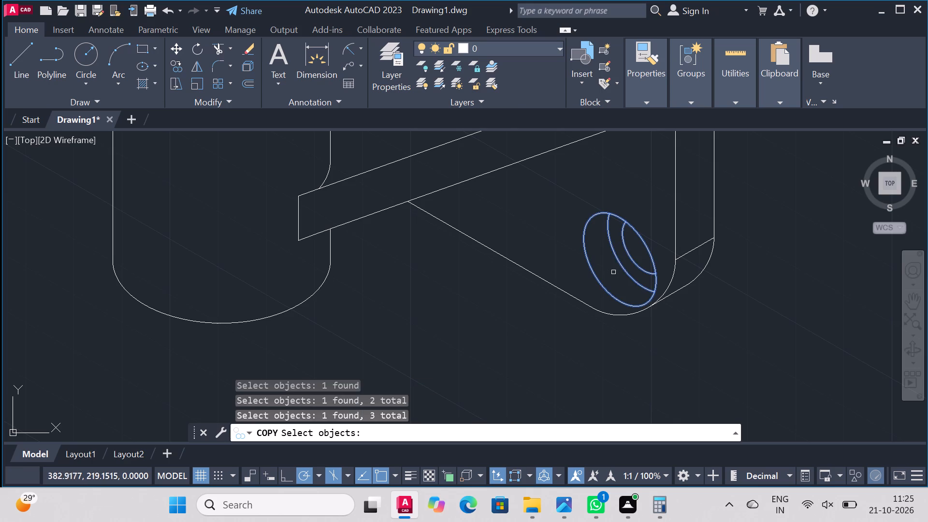
{"action": "left_click", "coordinate": [623, 260]}
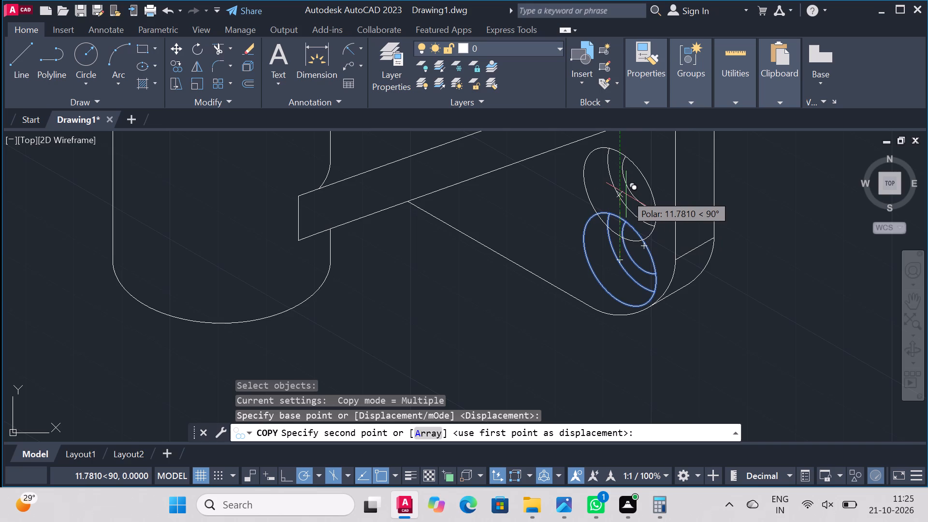
{"action": "type", "text": "25"}
{"action": "key", "text": "Return"}
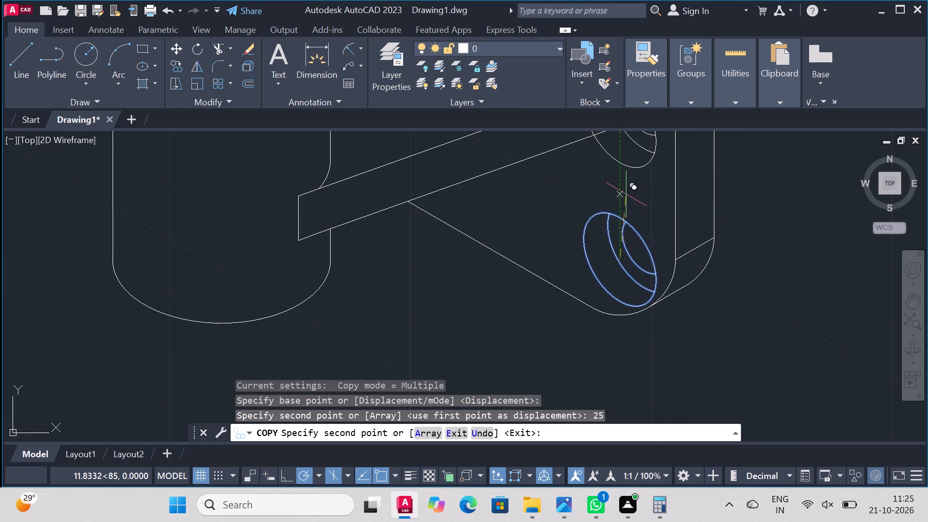
{"action": "scroll", "coordinate": [749, 273], "scroll_direction": "down", "scroll_amount": 2}
{"action": "scroll", "coordinate": [737, 227], "scroll_direction": "up", "scroll_amount": 1}
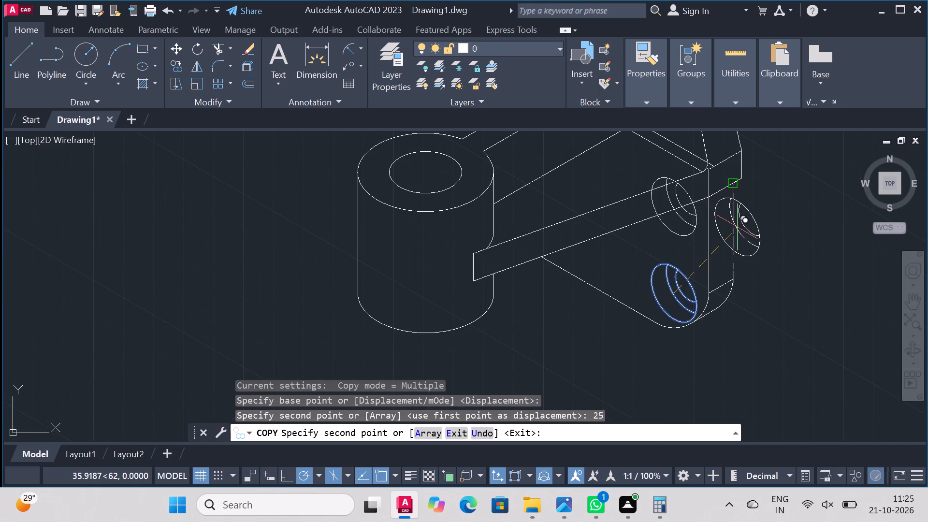
{"action": "key", "text": "Escape"}
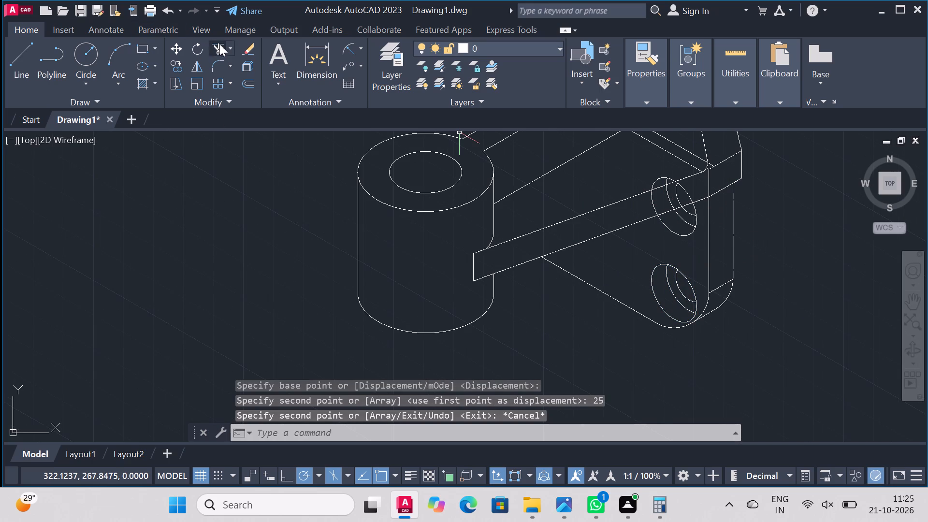
Trim the upper hole's curves that lie across and above the sloping rib, keeping only the part below it.
{"action": "left_click", "coordinate": [214, 48]}
{"action": "scroll", "coordinate": [658, 186], "scroll_direction": "up", "scroll_amount": 2}
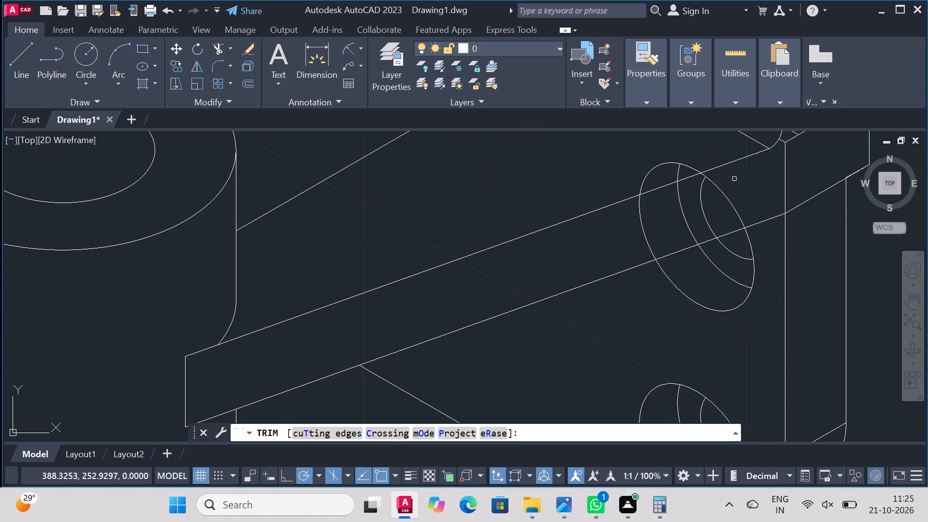
{"action": "left_click_drag", "start_coordinate": [735, 178], "coordinate": [609, 215]}
{"action": "left_click_drag", "start_coordinate": [701, 150], "coordinate": [694, 153]}
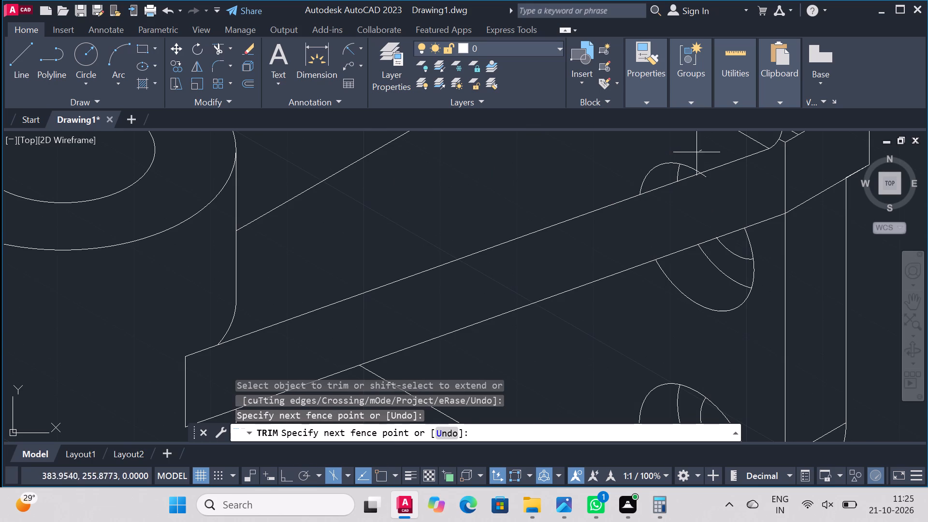
{"action": "left_click_drag", "start_coordinate": [694, 153], "coordinate": [705, 168]}
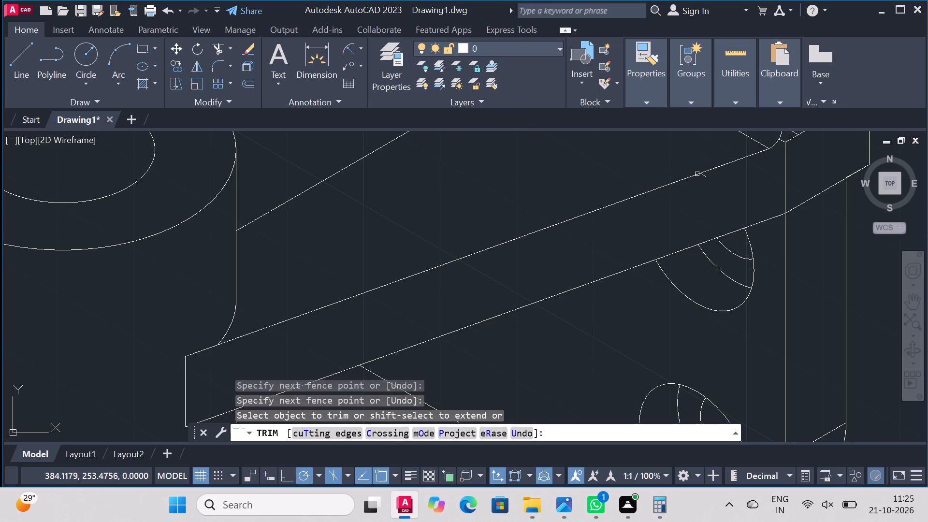
{"action": "left_click", "coordinate": [705, 177]}
{"action": "key", "text": "Escape"}
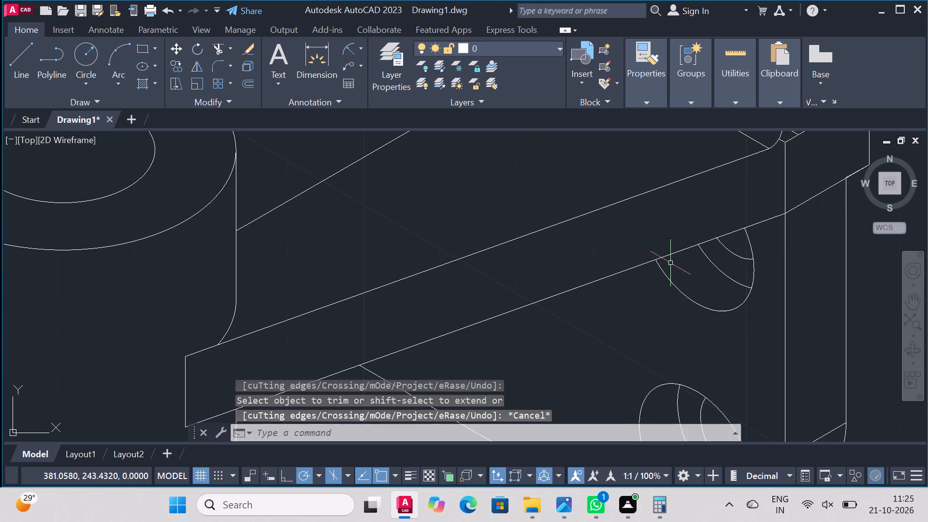
Draw a line from the centre of the lower cylinder's top face up to its outer top edge beside the web.
{"action": "scroll", "coordinate": [674, 258], "scroll_direction": "down", "scroll_amount": 3}
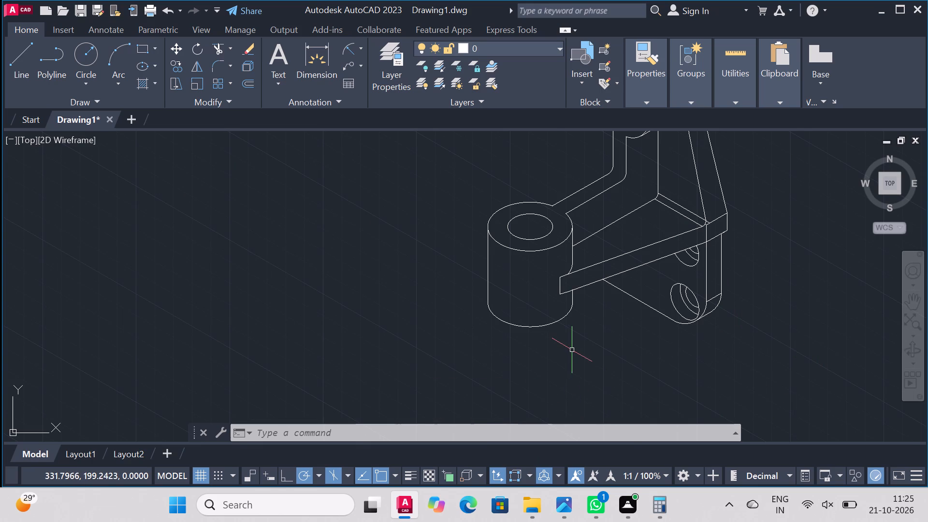
{"action": "scroll", "coordinate": [601, 303], "scroll_direction": "down", "scroll_amount": 2}
{"action": "scroll", "coordinate": [587, 245], "scroll_direction": "up", "scroll_amount": 2}
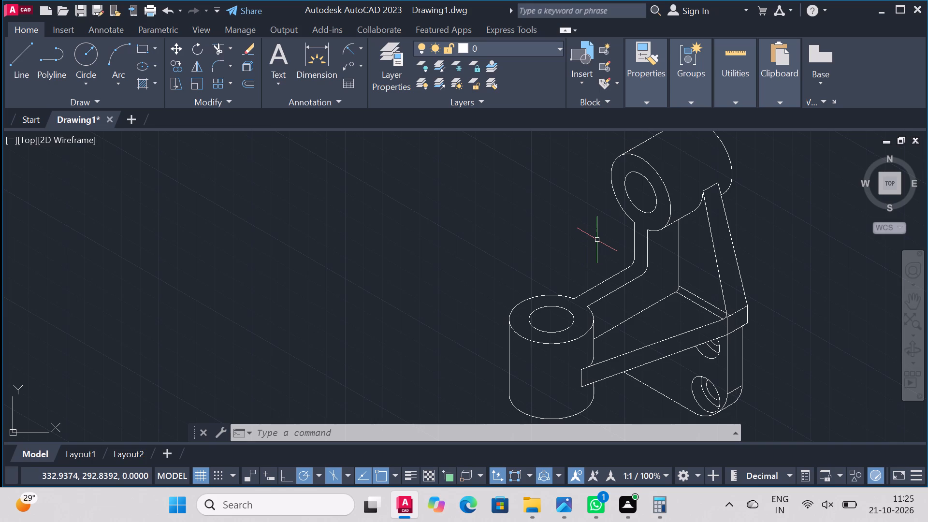
{"action": "scroll", "coordinate": [573, 240], "scroll_direction": "up", "scroll_amount": 2}
{"action": "scroll", "coordinate": [603, 246], "scroll_direction": "down", "scroll_amount": 3}
{"action": "scroll", "coordinate": [583, 207], "scroll_direction": "up", "scroll_amount": 1}
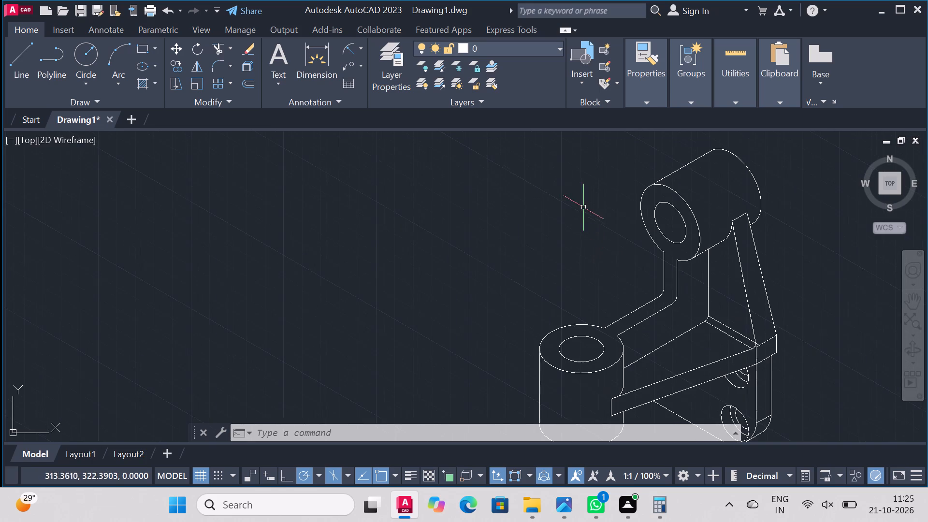
{"action": "left_click", "coordinate": [13, 58]}
{"action": "scroll", "coordinate": [374, 266], "scroll_direction": "down", "scroll_amount": 2}
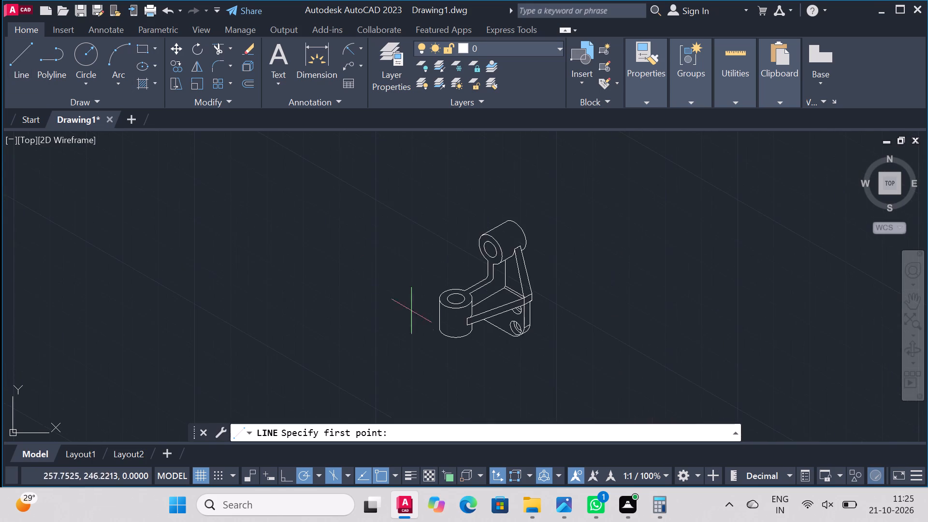
{"action": "scroll", "coordinate": [413, 301], "scroll_direction": "up", "scroll_amount": 3}
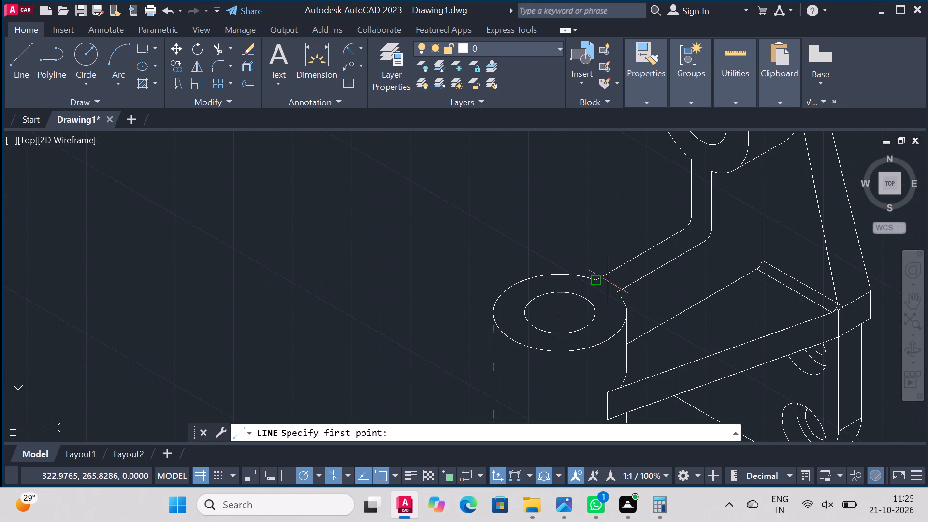
{"action": "left_click", "coordinate": [555, 314]}
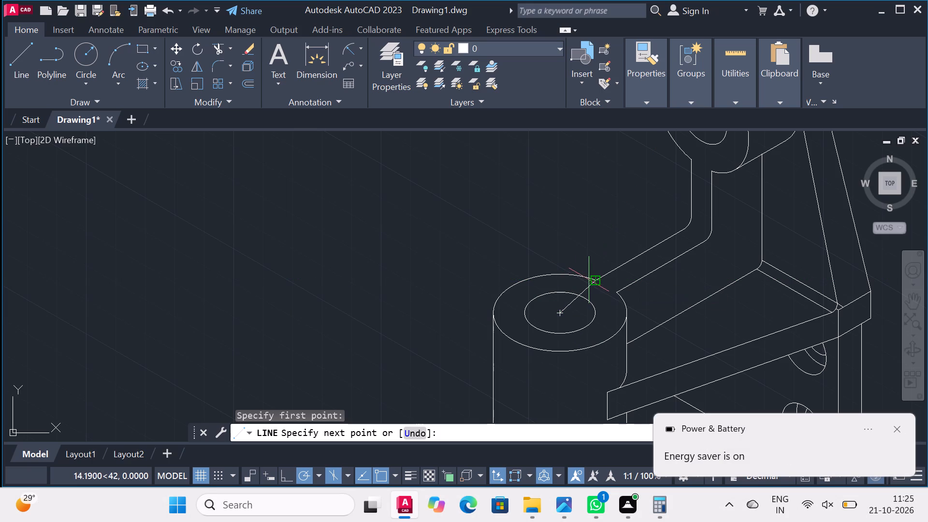
{"action": "left_click", "coordinate": [583, 278]}
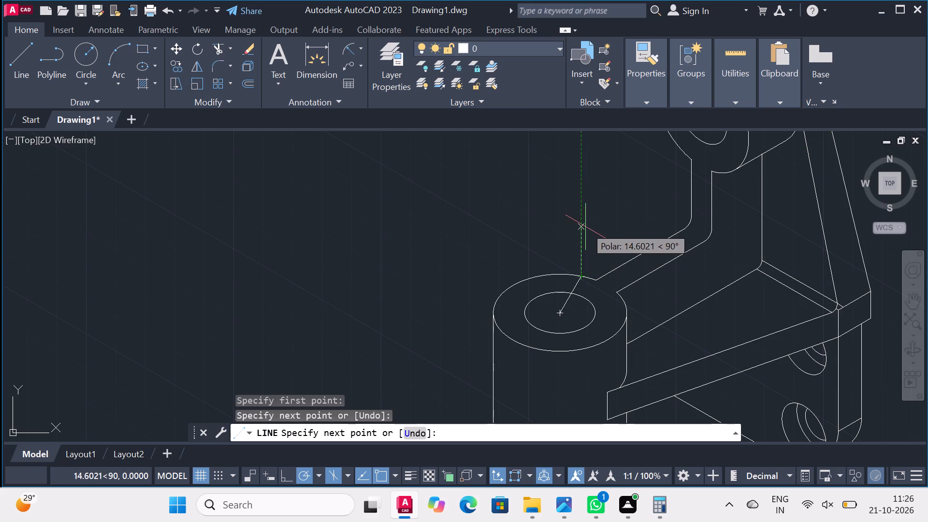
{"action": "key", "text": "Escape"}
Draw a 150° line from between the parallel fillet edges near the sloping ribs' junction, through to beyond the web's outer bend.
{"action": "right_click", "coordinate": [557, 218]}
{"action": "left_click", "coordinate": [610, 203]}
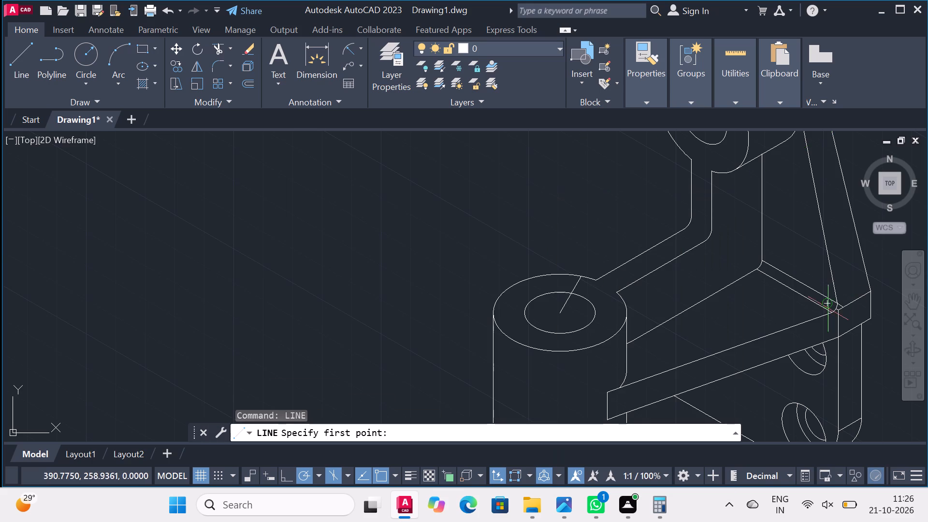
{"action": "left_click", "coordinate": [827, 302]}
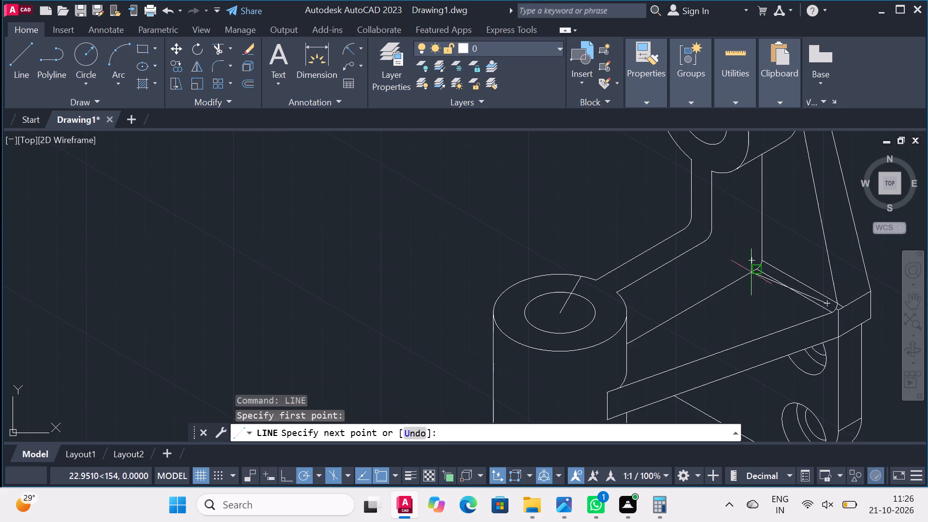
{"action": "left_click", "coordinate": [663, 211]}
{"action": "right_click", "coordinate": [663, 211]}
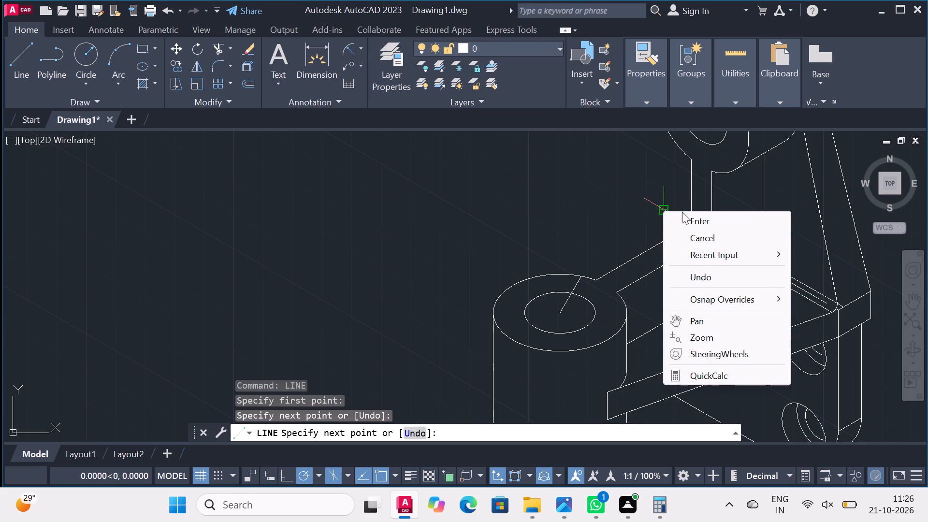
{"action": "left_click", "coordinate": [685, 214]}
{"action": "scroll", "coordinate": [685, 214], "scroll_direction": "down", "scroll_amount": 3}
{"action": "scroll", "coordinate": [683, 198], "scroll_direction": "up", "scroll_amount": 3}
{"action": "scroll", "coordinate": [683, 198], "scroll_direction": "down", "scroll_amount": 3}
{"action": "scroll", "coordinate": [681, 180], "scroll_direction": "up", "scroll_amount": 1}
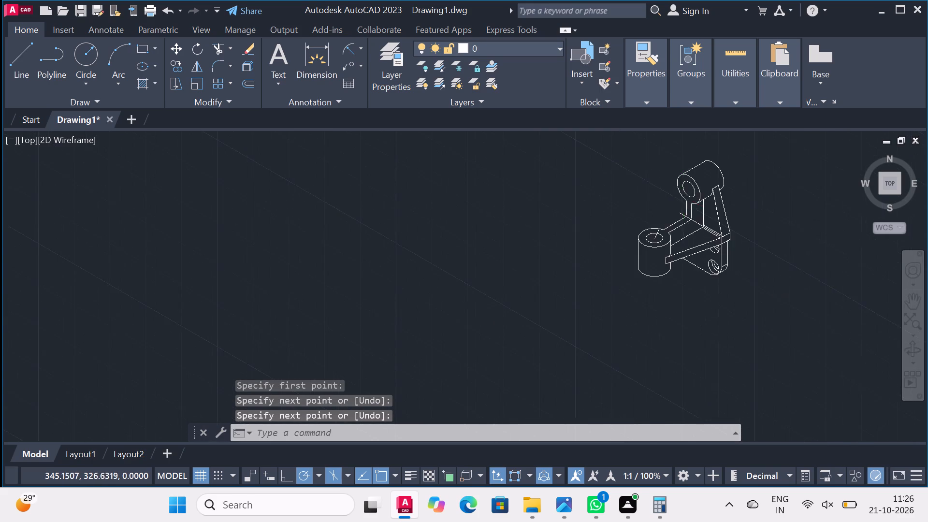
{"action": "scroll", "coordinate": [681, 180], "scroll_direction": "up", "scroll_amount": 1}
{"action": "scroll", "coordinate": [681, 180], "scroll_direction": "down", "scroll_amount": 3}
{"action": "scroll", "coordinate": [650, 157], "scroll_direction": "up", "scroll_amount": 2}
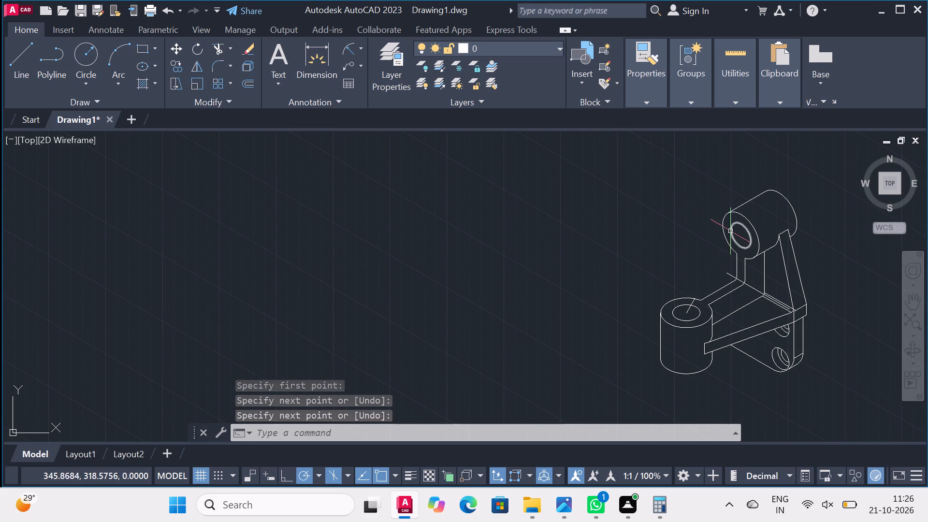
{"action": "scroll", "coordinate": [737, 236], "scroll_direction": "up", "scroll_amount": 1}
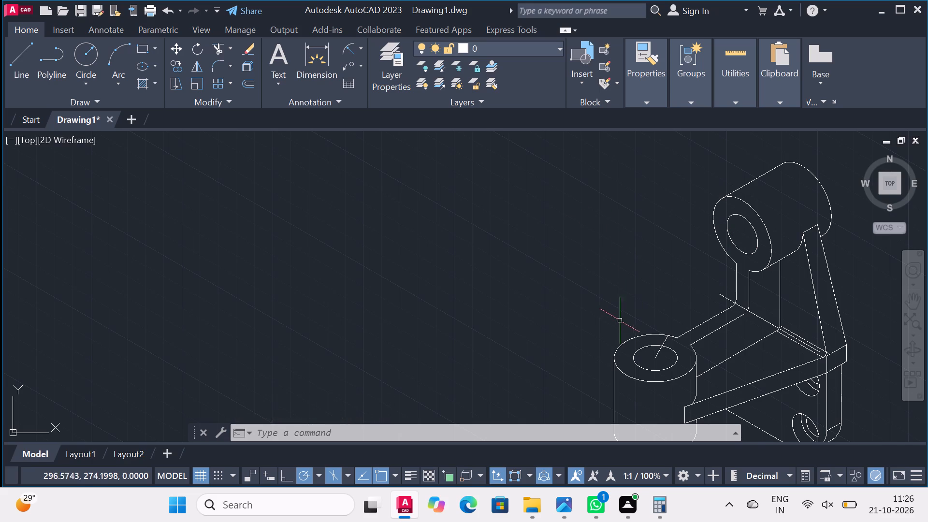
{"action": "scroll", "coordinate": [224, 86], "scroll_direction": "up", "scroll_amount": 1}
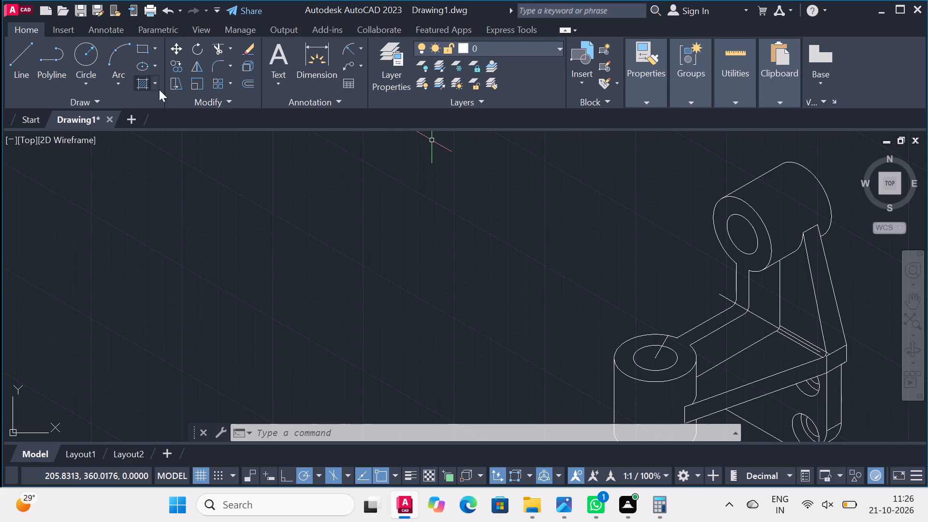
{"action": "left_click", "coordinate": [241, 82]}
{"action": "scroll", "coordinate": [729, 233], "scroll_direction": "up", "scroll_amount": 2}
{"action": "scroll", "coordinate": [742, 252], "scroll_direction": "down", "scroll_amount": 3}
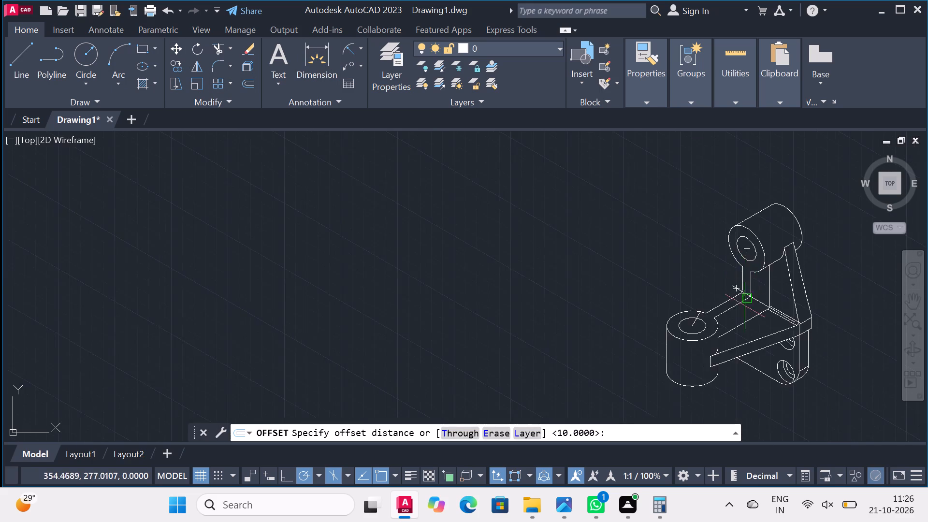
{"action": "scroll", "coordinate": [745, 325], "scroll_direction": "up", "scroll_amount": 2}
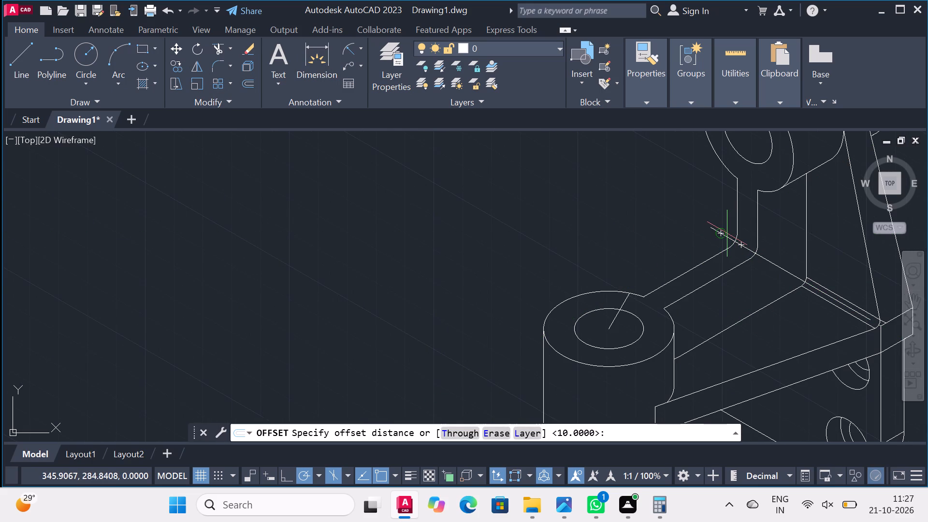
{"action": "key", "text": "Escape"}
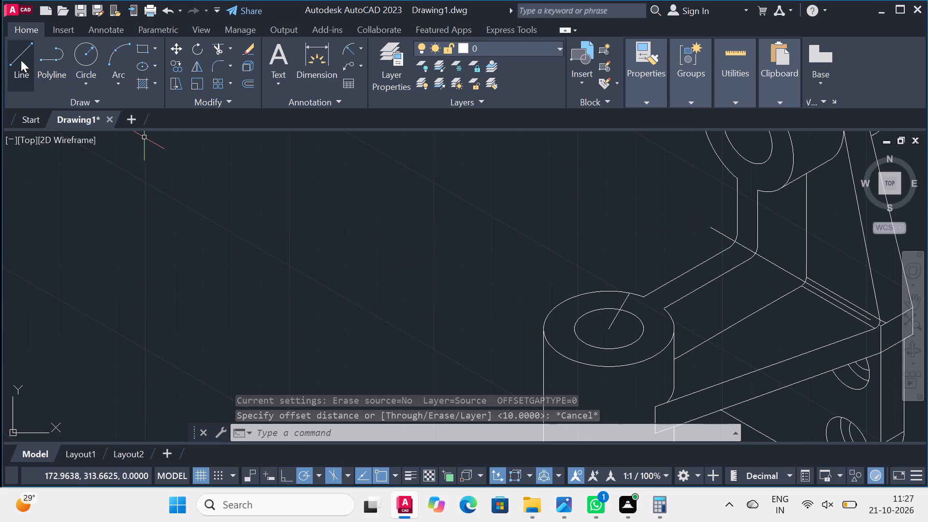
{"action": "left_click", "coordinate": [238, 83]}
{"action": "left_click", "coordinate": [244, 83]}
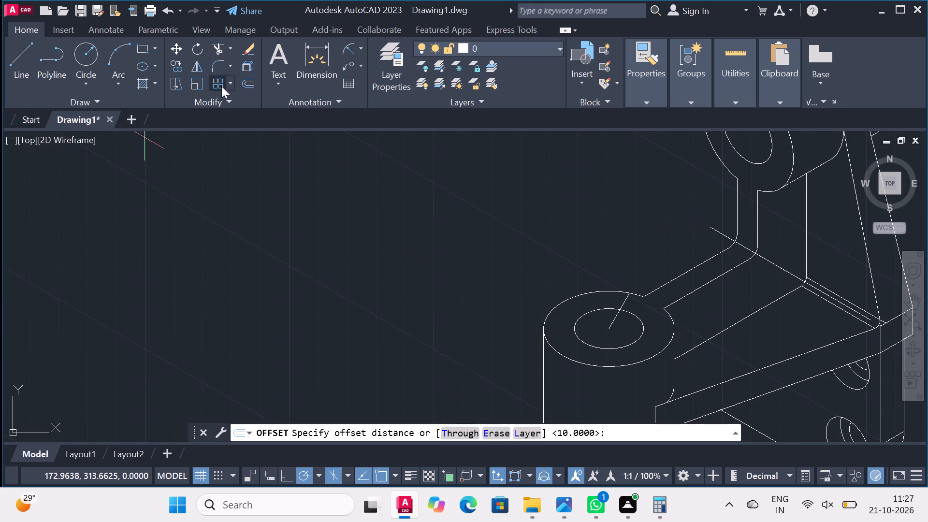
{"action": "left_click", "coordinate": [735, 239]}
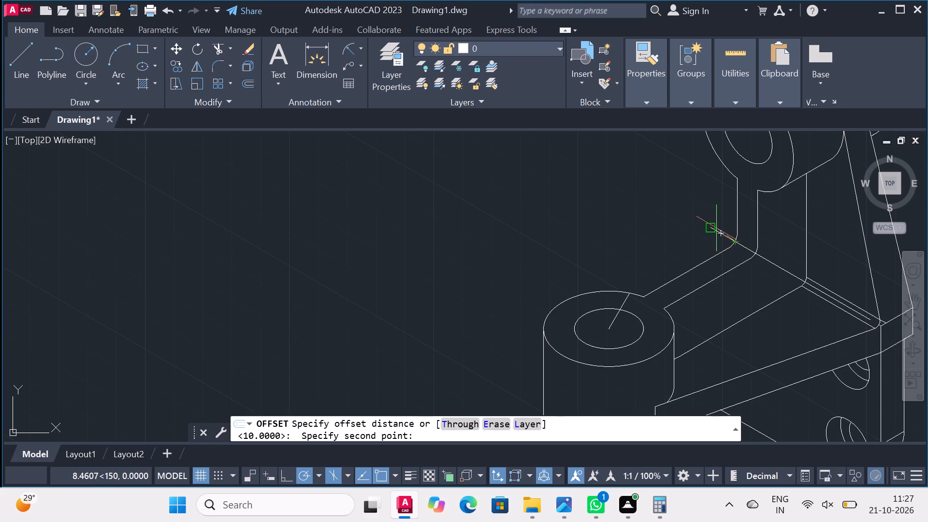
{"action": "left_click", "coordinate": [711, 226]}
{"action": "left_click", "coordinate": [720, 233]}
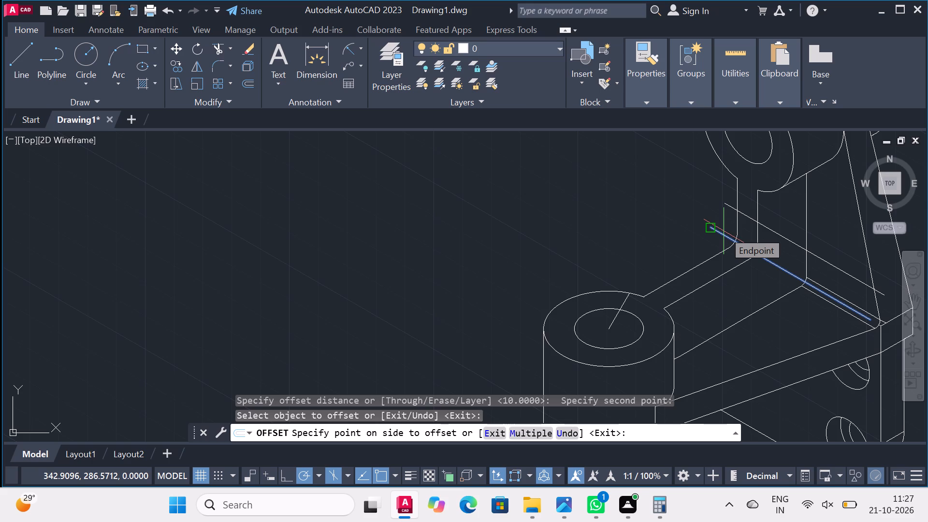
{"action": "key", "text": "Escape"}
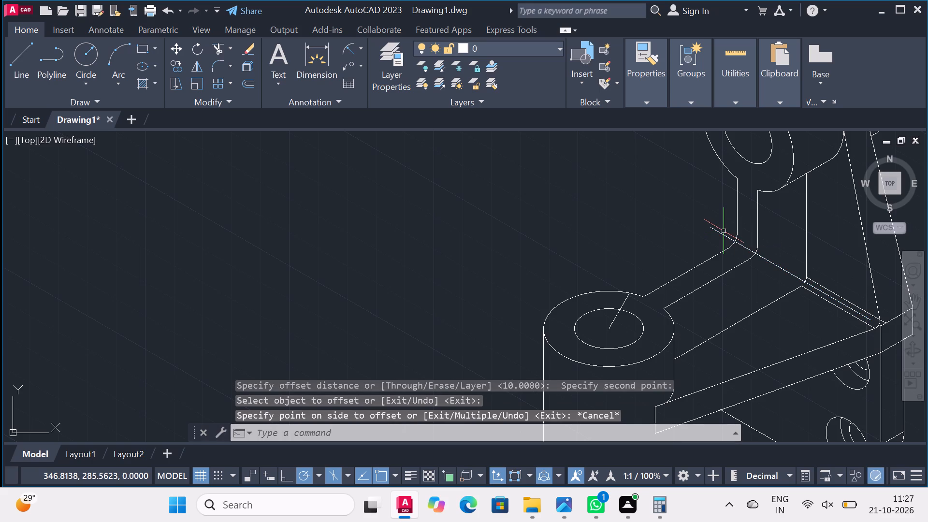
Draw a 150° line about 32 long from the lower end of the inner corner fillet to beyond the web's outer bend.
{"action": "left_click", "coordinate": [6, 59]}
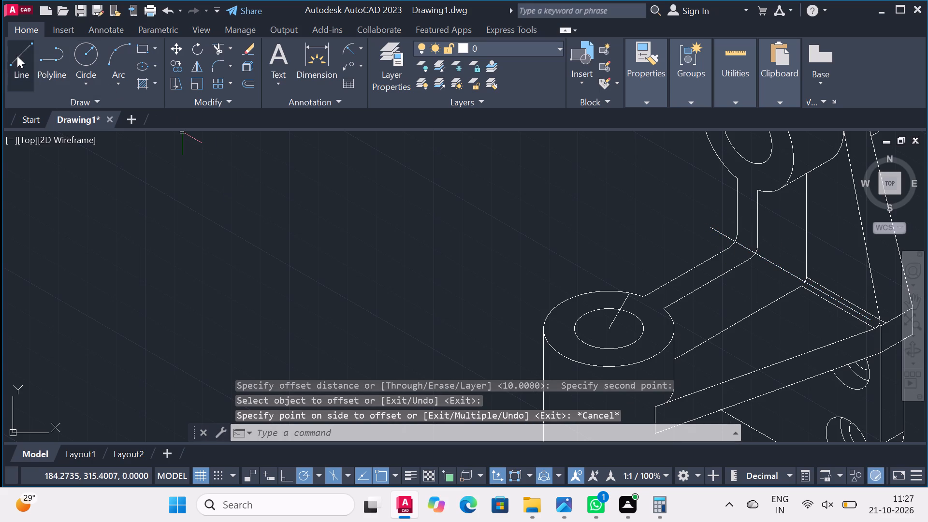
{"action": "left_click", "coordinate": [9, 54]}
{"action": "scroll", "coordinate": [720, 294], "scroll_direction": "up", "scroll_amount": 2}
{"action": "scroll", "coordinate": [739, 292], "scroll_direction": "down", "scroll_amount": 2}
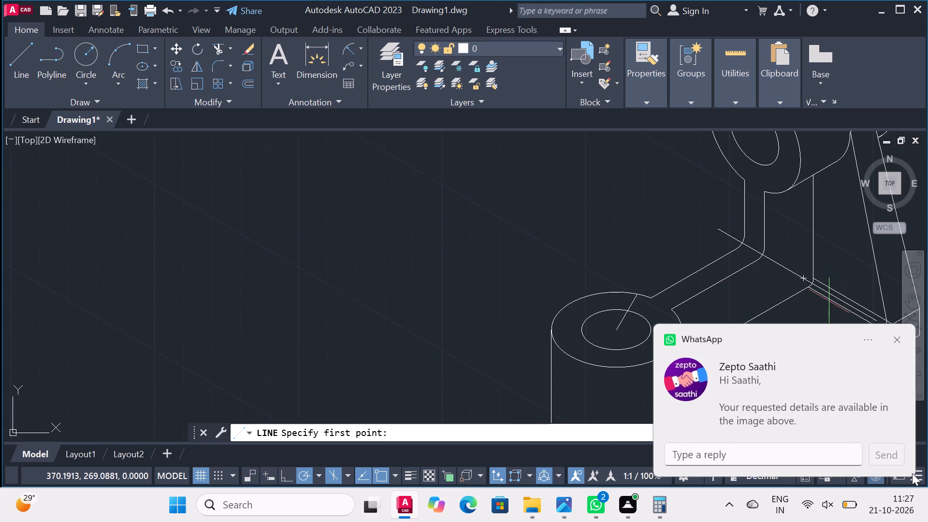
{"action": "left_click", "coordinate": [895, 337]}
{"action": "scroll", "coordinate": [846, 279], "scroll_direction": "up", "scroll_amount": 2}
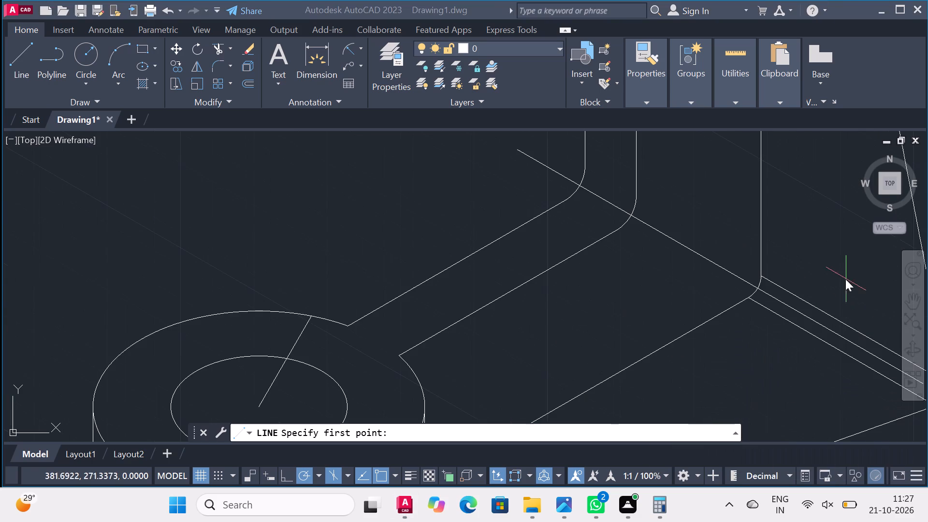
{"action": "left_click", "coordinate": [748, 298]}
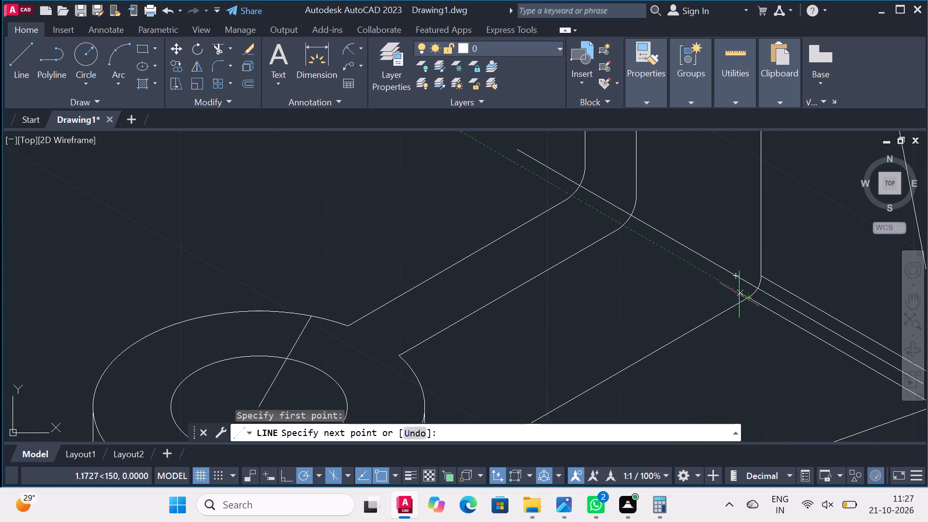
{"action": "left_click", "coordinate": [512, 158]}
{"action": "right_click", "coordinate": [512, 158]}
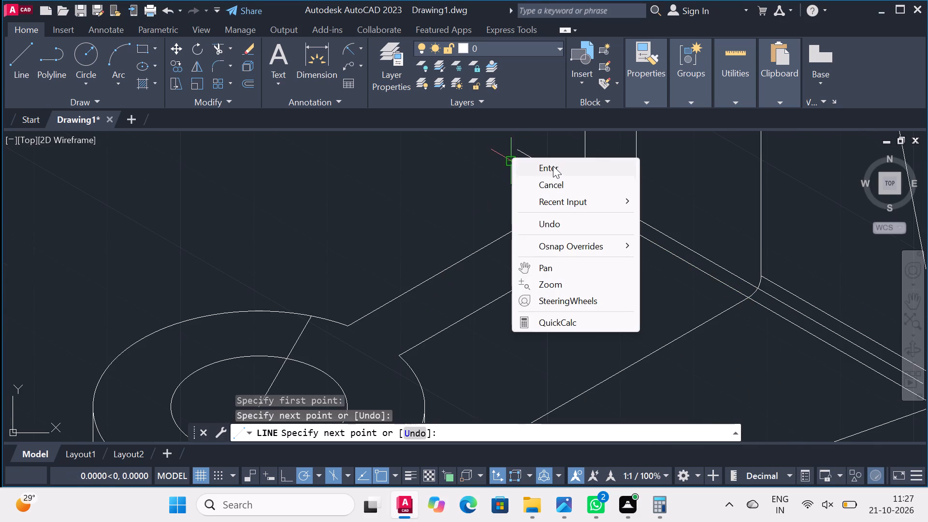
{"action": "left_click", "coordinate": [553, 166]}
Draw a parallel 150° line about 31 long from the inner corner fillet's upper end to beyond the web's outer bend.
{"action": "right_click", "coordinate": [323, 194]}
{"action": "left_click", "coordinate": [378, 198]}
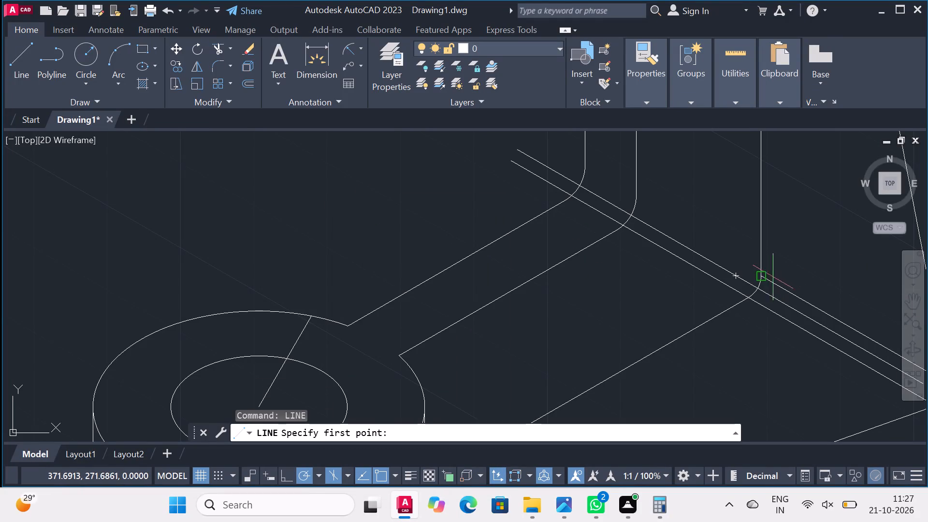
{"action": "left_click", "coordinate": [760, 278]}
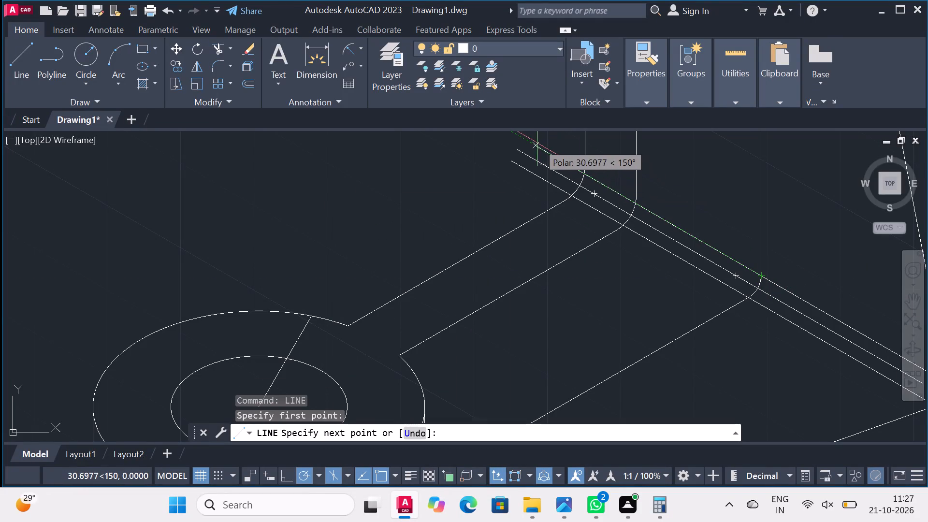
{"action": "left_click", "coordinate": [533, 139]}
{"action": "right_click", "coordinate": [535, 139]}
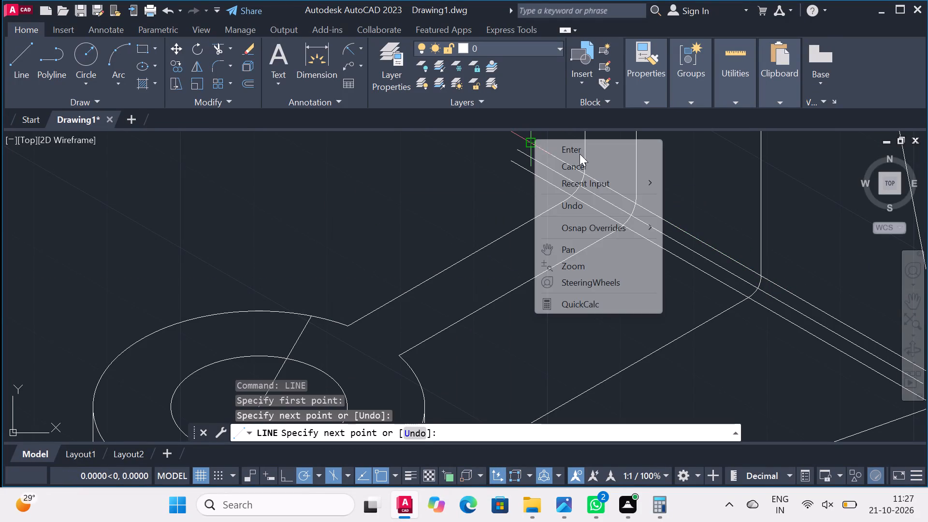
{"action": "left_click", "coordinate": [580, 154]}
Trim the three 150° lines across the web's thickness and between the web and the inner corner fillet, keeping the outer stubs.
{"action": "left_click", "coordinate": [211, 45]}
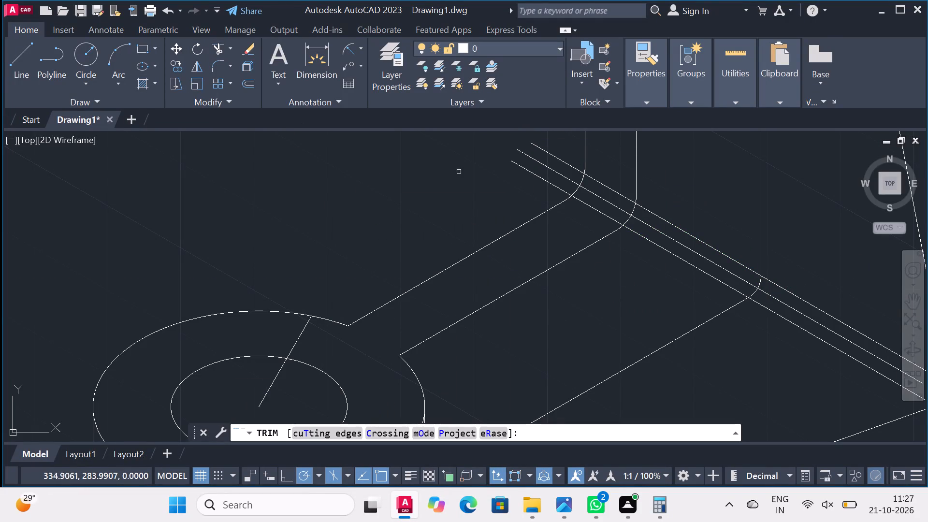
{"action": "left_click_drag", "start_coordinate": [616, 164], "coordinate": [580, 212]}
{"action": "left_click_drag", "start_coordinate": [681, 176], "coordinate": [672, 260]}
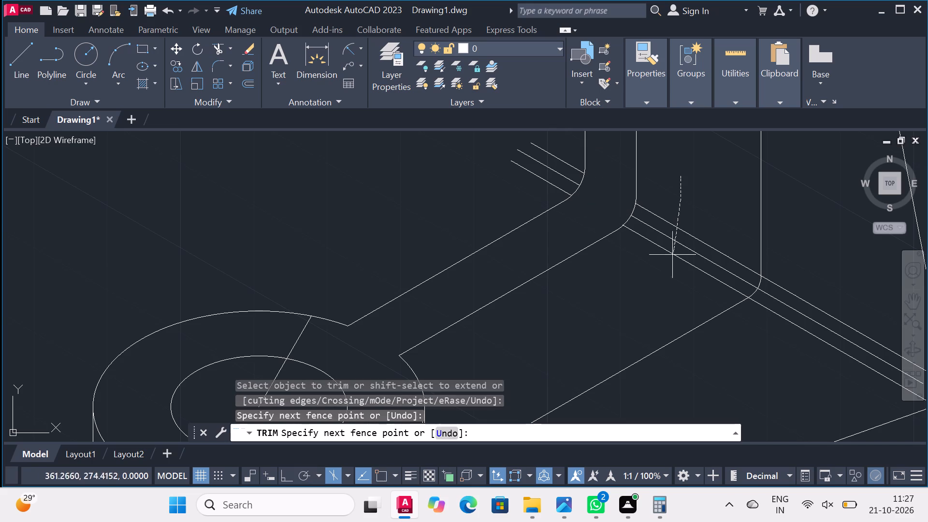
{"action": "left_click_drag", "start_coordinate": [672, 260], "coordinate": [667, 282]}
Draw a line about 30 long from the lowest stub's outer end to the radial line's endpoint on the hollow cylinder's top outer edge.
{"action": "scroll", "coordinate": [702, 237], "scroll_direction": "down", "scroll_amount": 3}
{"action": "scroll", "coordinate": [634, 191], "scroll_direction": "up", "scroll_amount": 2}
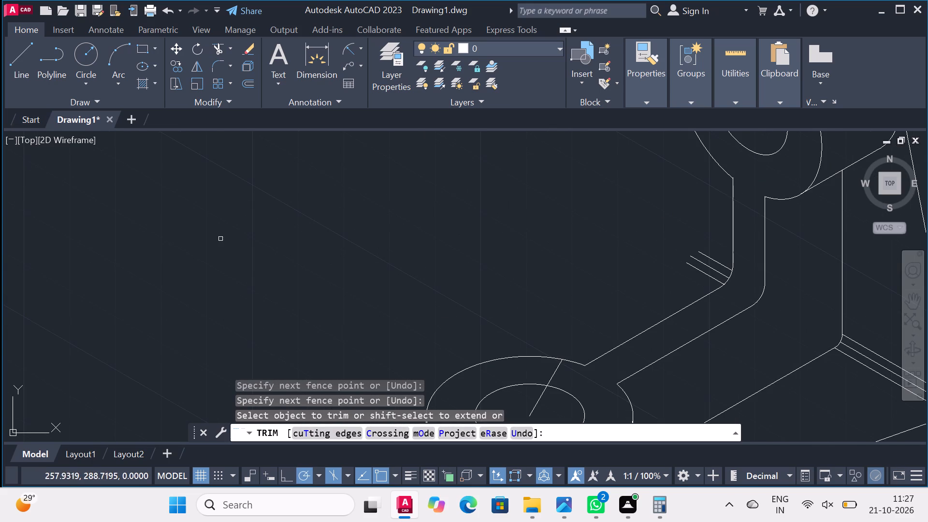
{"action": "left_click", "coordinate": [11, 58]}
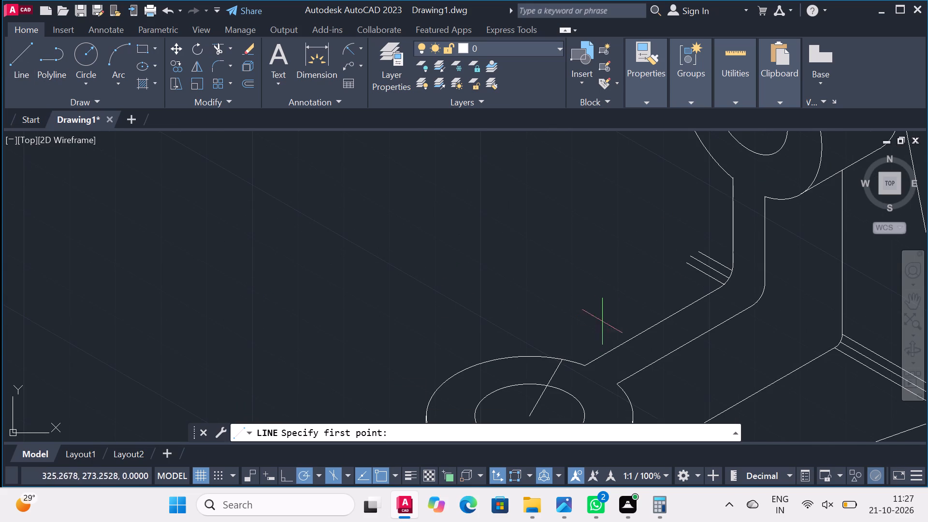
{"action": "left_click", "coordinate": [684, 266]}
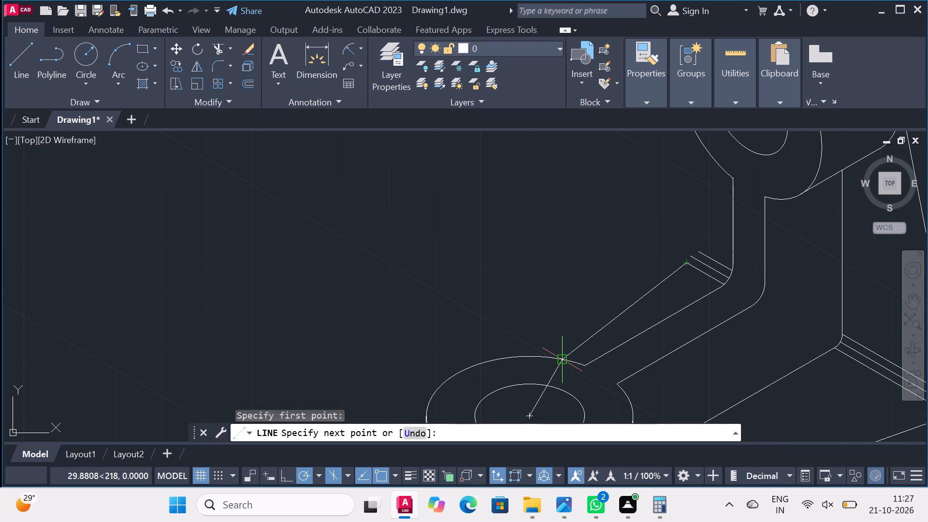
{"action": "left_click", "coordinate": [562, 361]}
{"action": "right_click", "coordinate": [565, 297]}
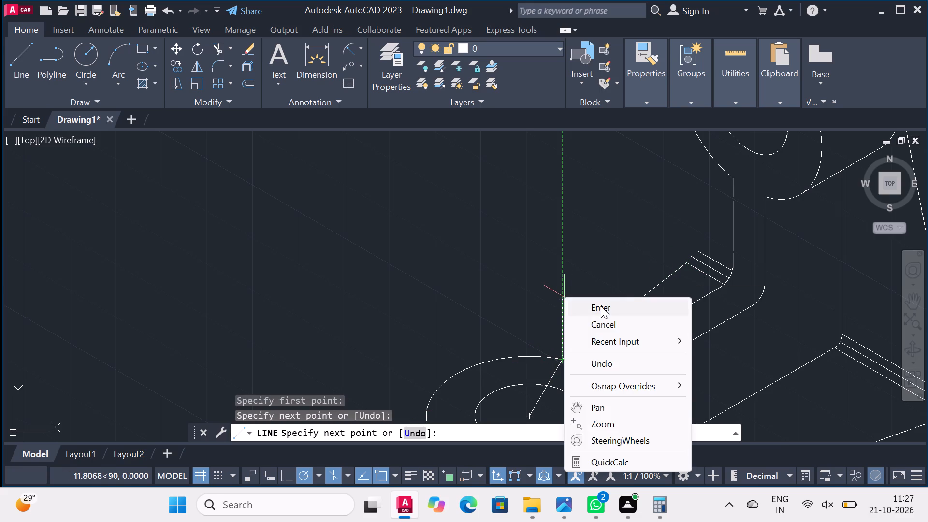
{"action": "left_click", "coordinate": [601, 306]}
Draw a two-segment line from the ring boss's front centre to its outer edge, ending at the uppermost stub's outer end, second segment about 17 long.
{"action": "scroll", "coordinate": [441, 273], "scroll_direction": "down", "scroll_amount": 2}
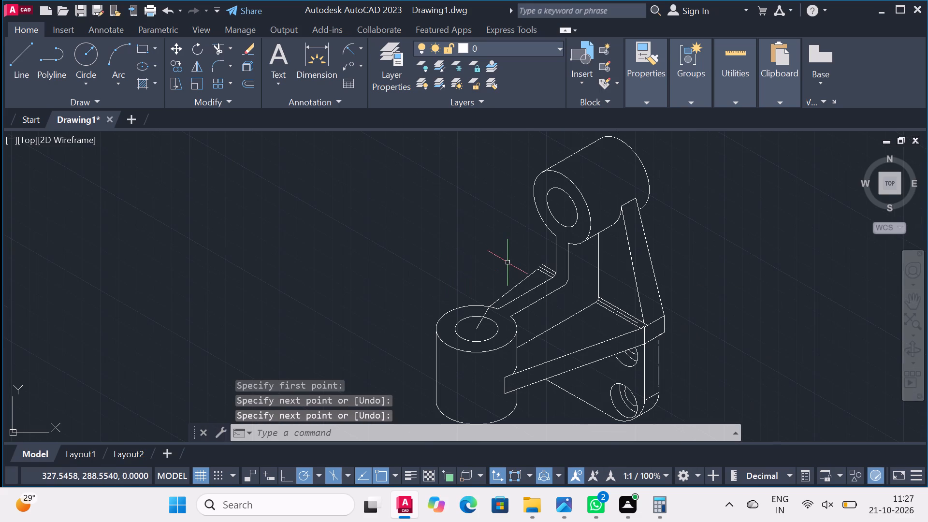
{"action": "left_click", "coordinate": [9, 61]}
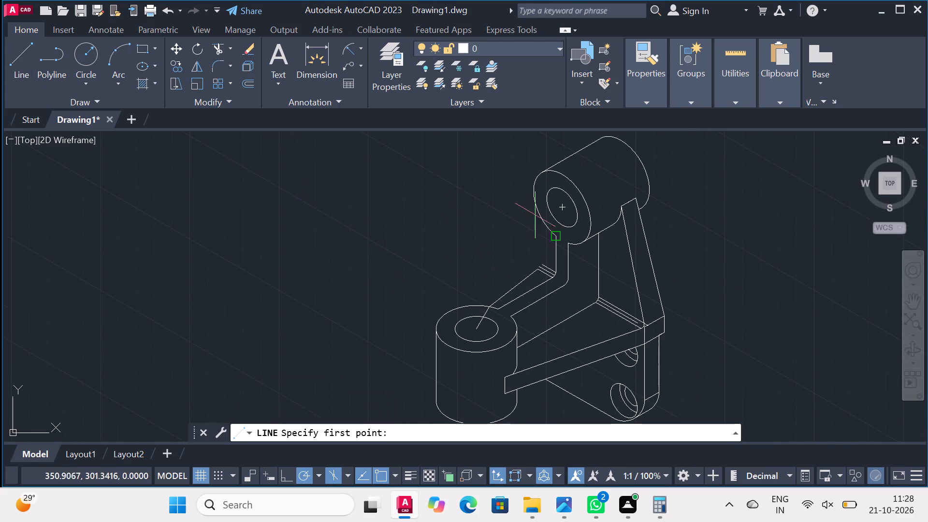
{"action": "scroll", "coordinate": [541, 213], "scroll_direction": "up", "scroll_amount": 2}
{"action": "left_click", "coordinate": [591, 199]}
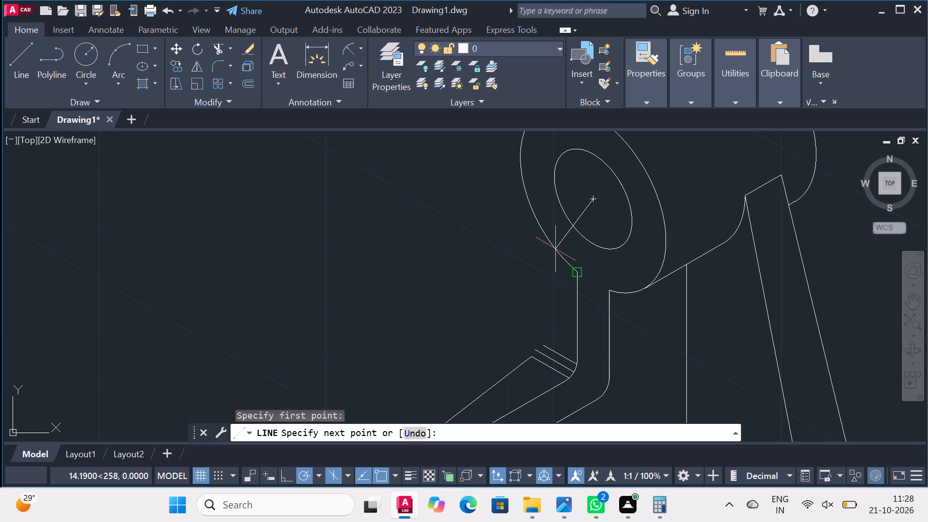
{"action": "left_click", "coordinate": [555, 253]}
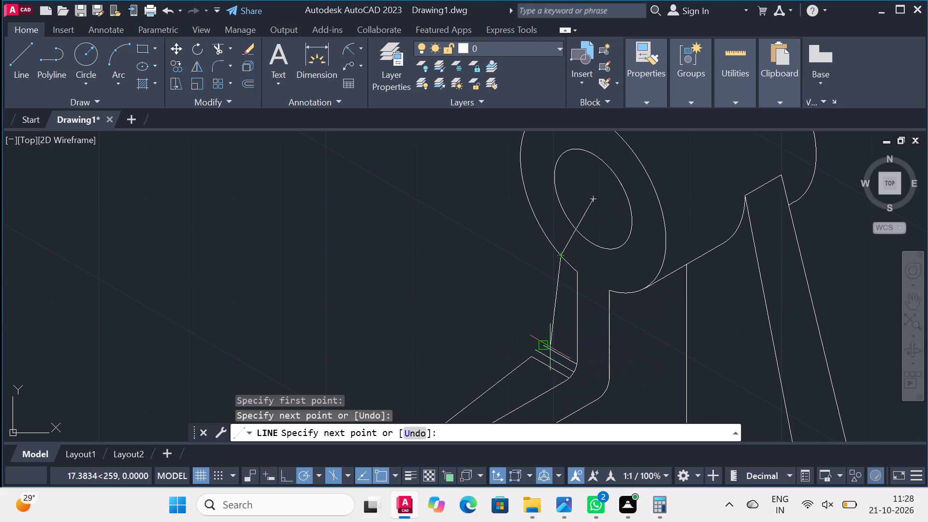
{"action": "left_click", "coordinate": [547, 348]}
{"action": "right_click", "coordinate": [541, 336]}
{"action": "left_click", "coordinate": [577, 154]}
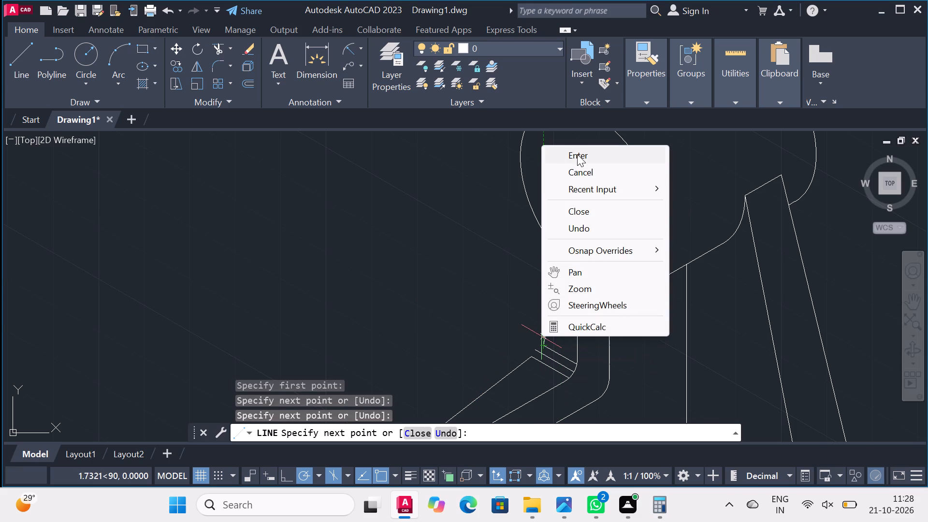
Trim away the line segment inside the ring boss's front face, from the centre to the outer edge.
{"action": "left_click", "coordinate": [212, 50]}
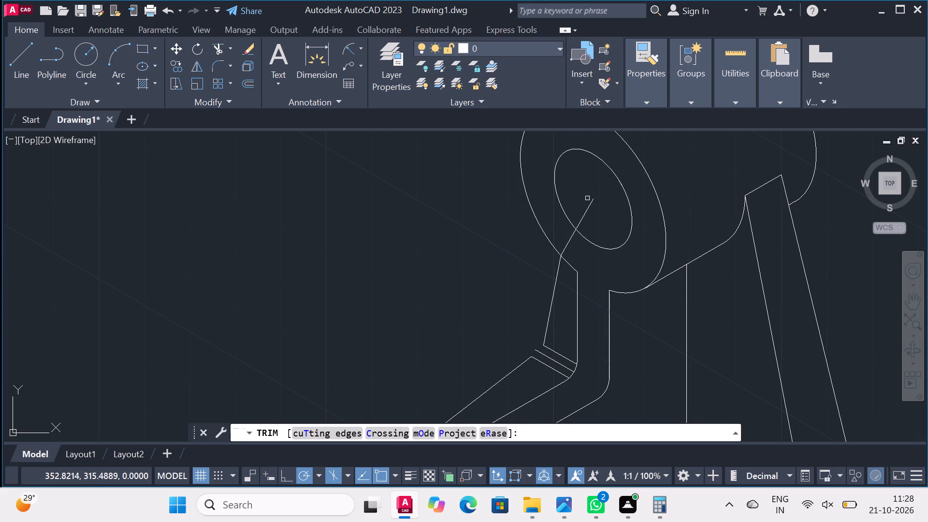
{"action": "left_click", "coordinate": [591, 209]}
{"action": "left_click", "coordinate": [586, 211]}
{"action": "left_click", "coordinate": [566, 245]}
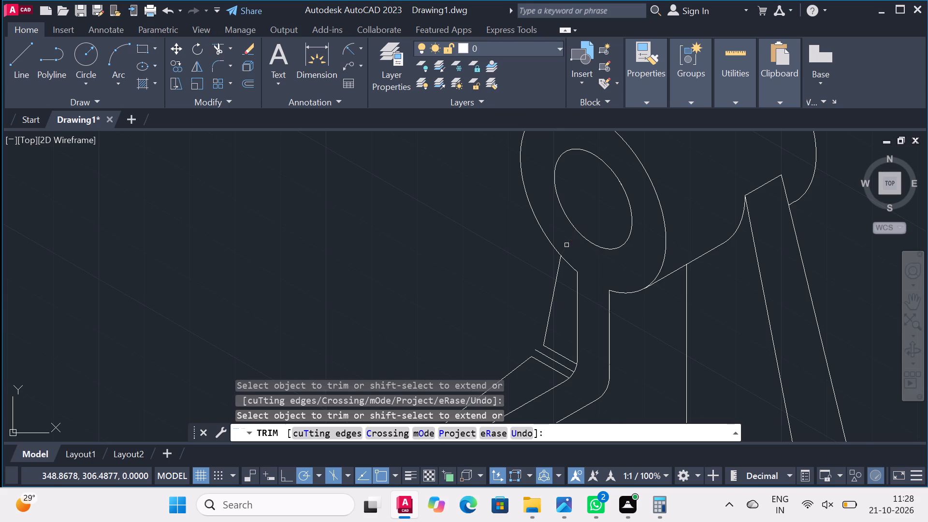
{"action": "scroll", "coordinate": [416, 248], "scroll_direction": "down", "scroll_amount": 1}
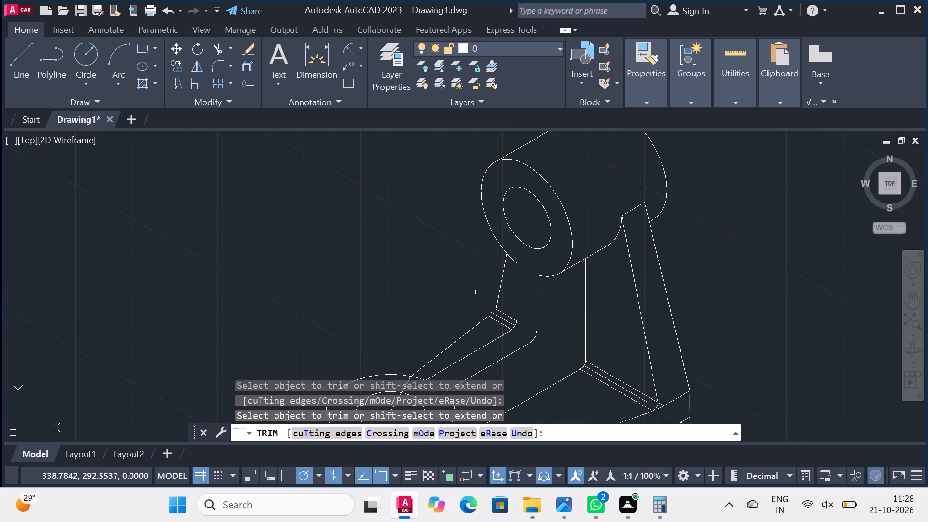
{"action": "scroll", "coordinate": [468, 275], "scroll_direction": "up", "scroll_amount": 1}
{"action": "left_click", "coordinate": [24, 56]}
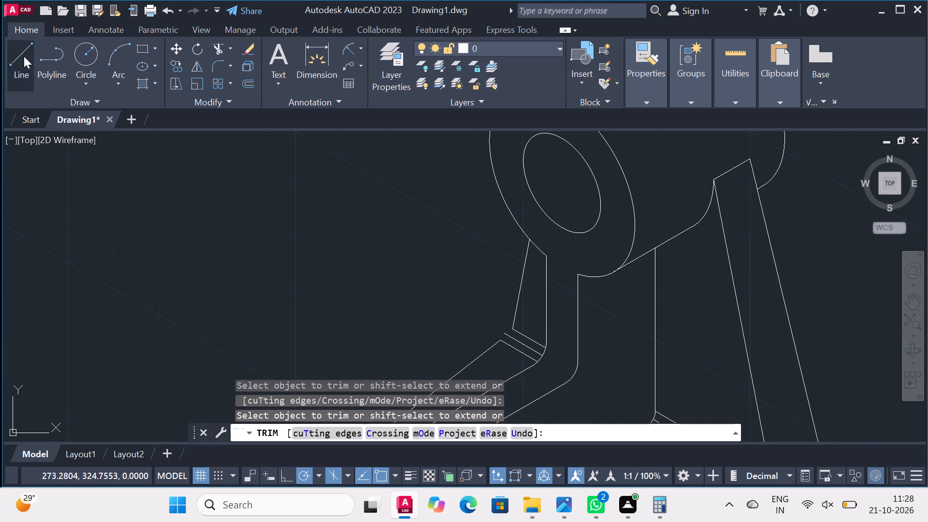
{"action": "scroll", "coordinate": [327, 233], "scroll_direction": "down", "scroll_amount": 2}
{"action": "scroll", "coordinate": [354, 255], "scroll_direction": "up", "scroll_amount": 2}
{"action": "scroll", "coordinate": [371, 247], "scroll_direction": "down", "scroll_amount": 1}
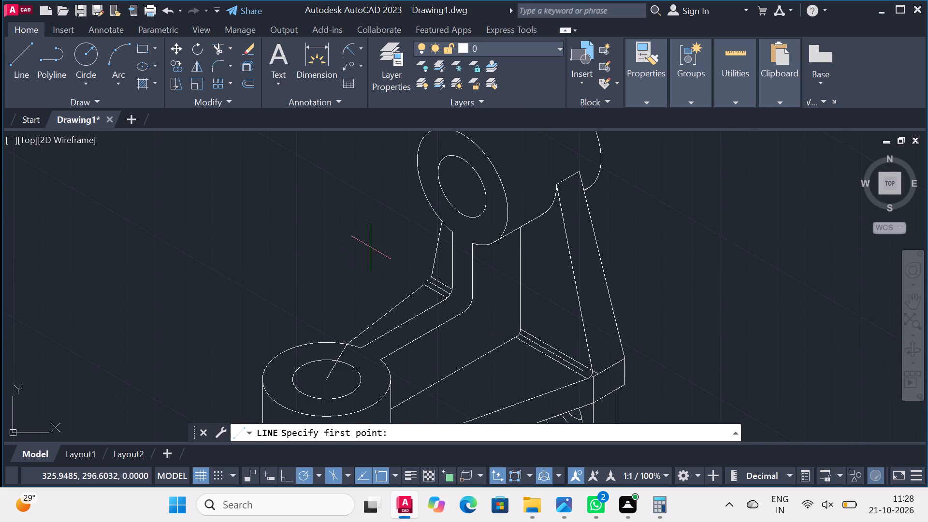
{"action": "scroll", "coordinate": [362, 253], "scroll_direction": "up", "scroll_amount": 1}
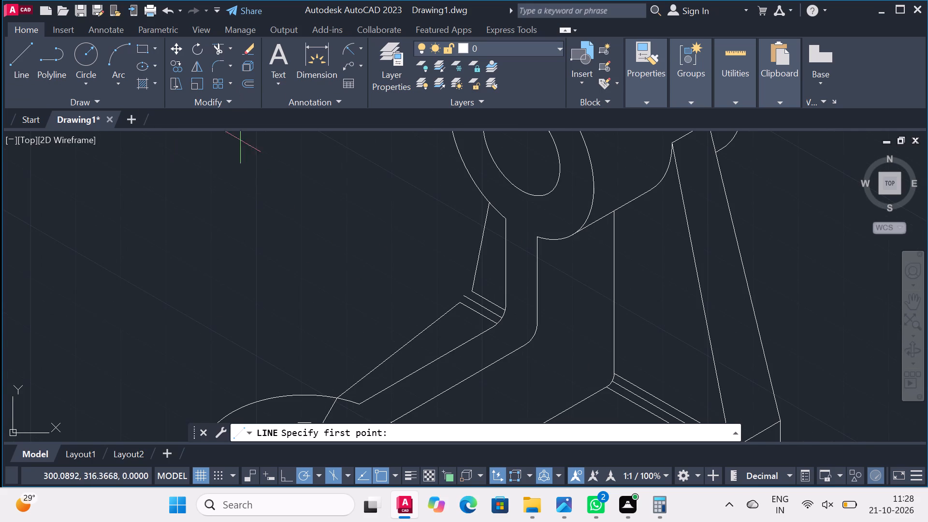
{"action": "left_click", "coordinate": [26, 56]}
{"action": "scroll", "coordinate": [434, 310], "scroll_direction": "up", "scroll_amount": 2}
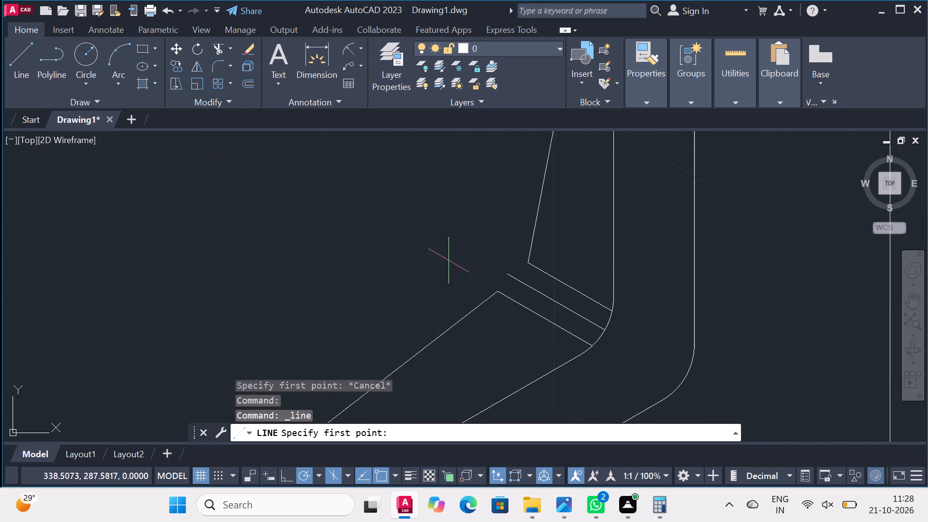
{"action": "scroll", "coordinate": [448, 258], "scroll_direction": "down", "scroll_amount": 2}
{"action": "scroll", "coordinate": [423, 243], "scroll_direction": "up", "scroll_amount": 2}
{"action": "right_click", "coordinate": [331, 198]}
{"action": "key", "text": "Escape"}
Copy the small fillet arc at the sloping ribs' junction, from its upper end to the uppermost stub's outer end.
{"action": "scroll", "coordinate": [424, 233], "scroll_direction": "down", "scroll_amount": 3}
{"action": "scroll", "coordinate": [596, 270], "scroll_direction": "up", "scroll_amount": 1}
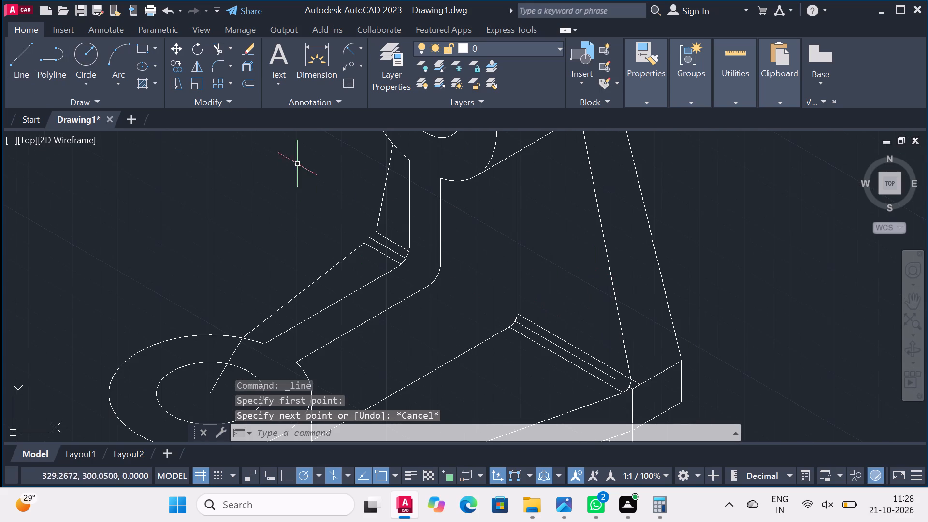
{"action": "left_click", "coordinate": [173, 69]}
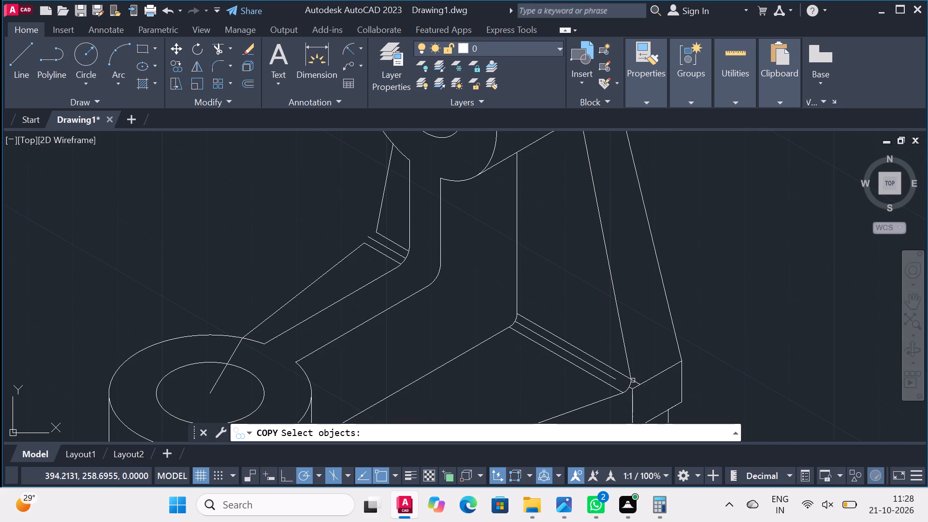
{"action": "scroll", "coordinate": [630, 387], "scroll_direction": "up", "scroll_amount": 3}
{"action": "left_click", "coordinate": [625, 381]}
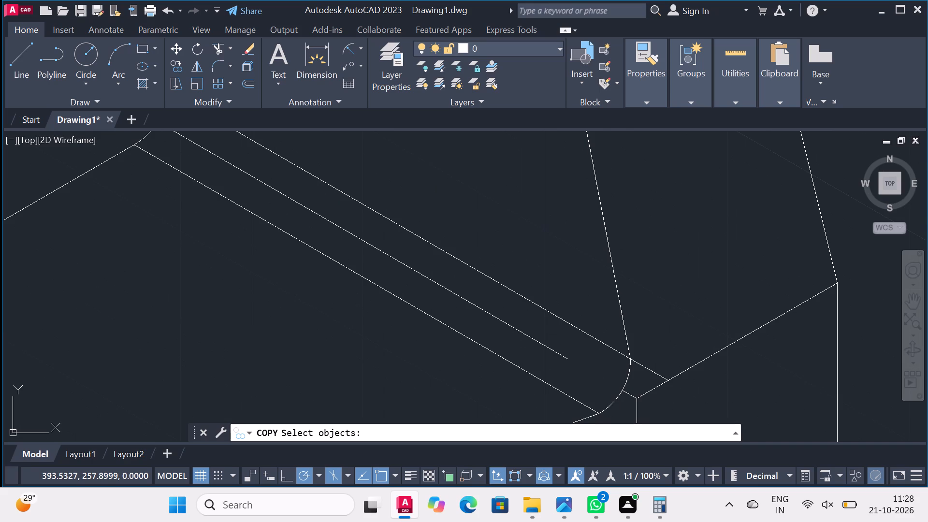
{"action": "right_click", "coordinate": [571, 371]}
{"action": "left_click", "coordinate": [630, 359]}
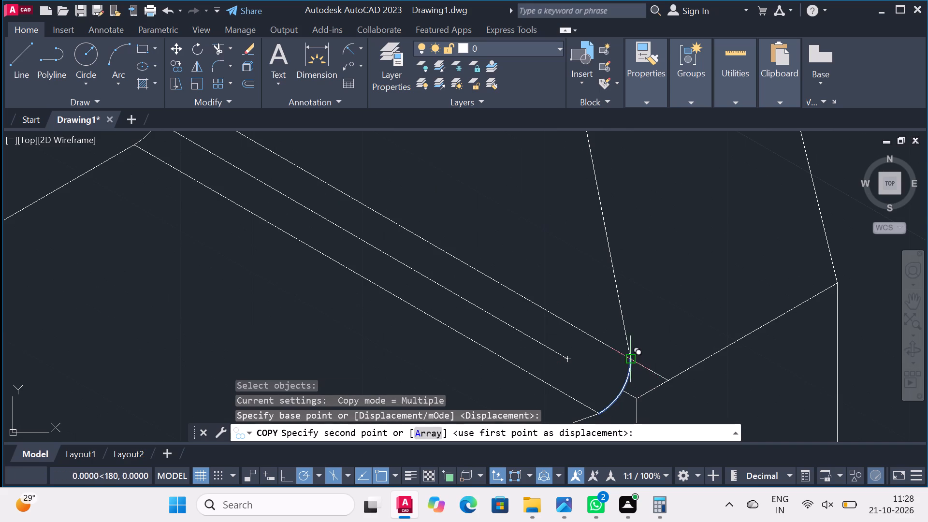
{"action": "scroll", "coordinate": [442, 358], "scroll_direction": "down", "scroll_amount": 4}
{"action": "scroll", "coordinate": [350, 260], "scroll_direction": "up", "scroll_amount": 4}
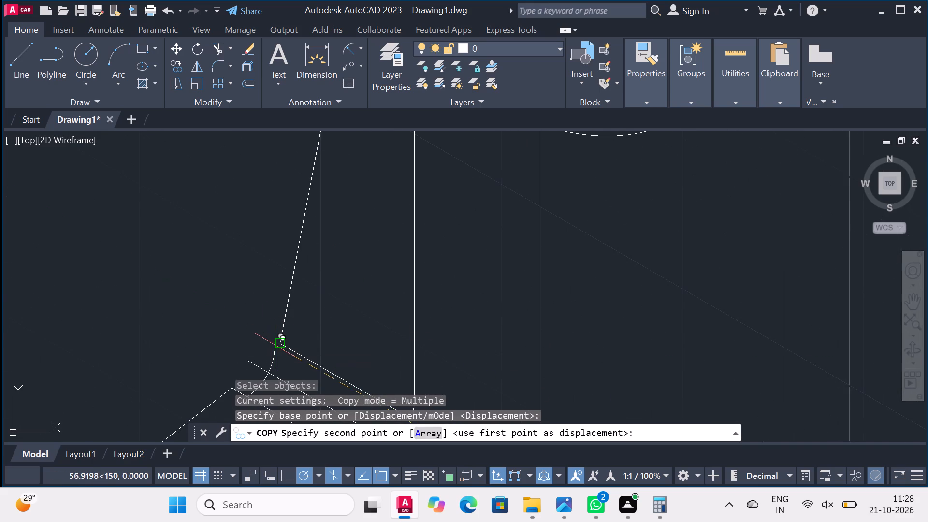
{"action": "left_click", "coordinate": [278, 346]}
{"action": "scroll", "coordinate": [198, 277], "scroll_direction": "down", "scroll_amount": 3}
{"action": "scroll", "coordinate": [199, 280], "scroll_direction": "up", "scroll_amount": 2}
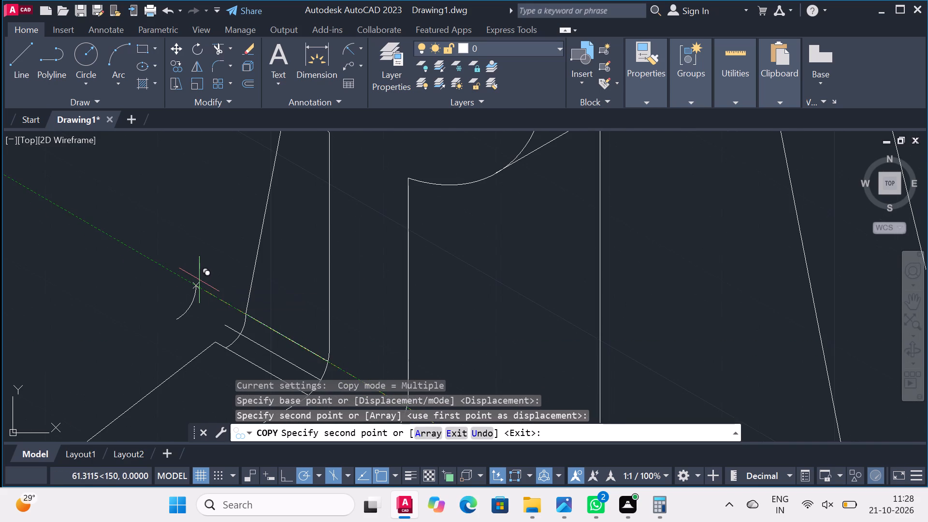
{"action": "right_click", "coordinate": [198, 268]}
{"action": "left_click", "coordinate": [235, 279]}
Trim the middle and lowest stubs beyond the copied arc, and remove the loose line running from the stub to the hollow cylinder.
{"action": "scroll", "coordinate": [171, 243], "scroll_direction": "down", "scroll_amount": 1}
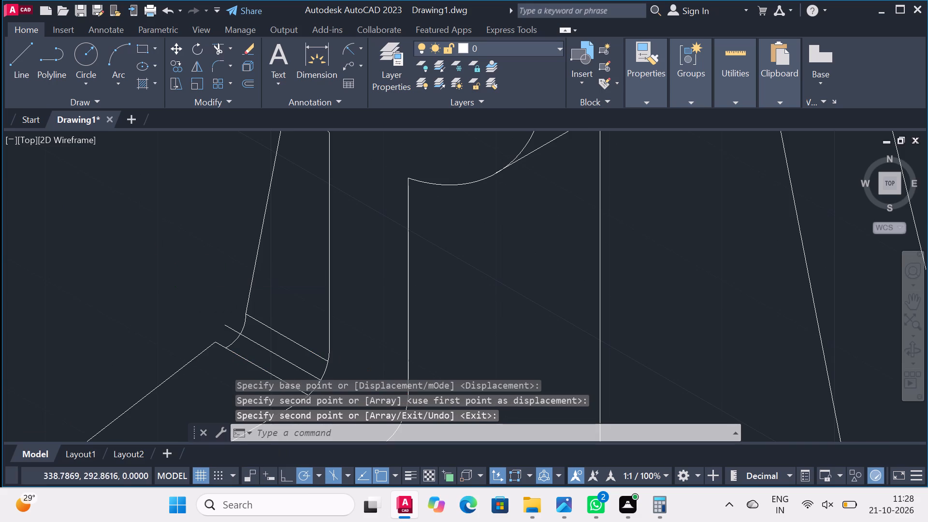
{"action": "scroll", "coordinate": [134, 266], "scroll_direction": "up", "scroll_amount": 2}
{"action": "scroll", "coordinate": [223, 234], "scroll_direction": "down", "scroll_amount": 2}
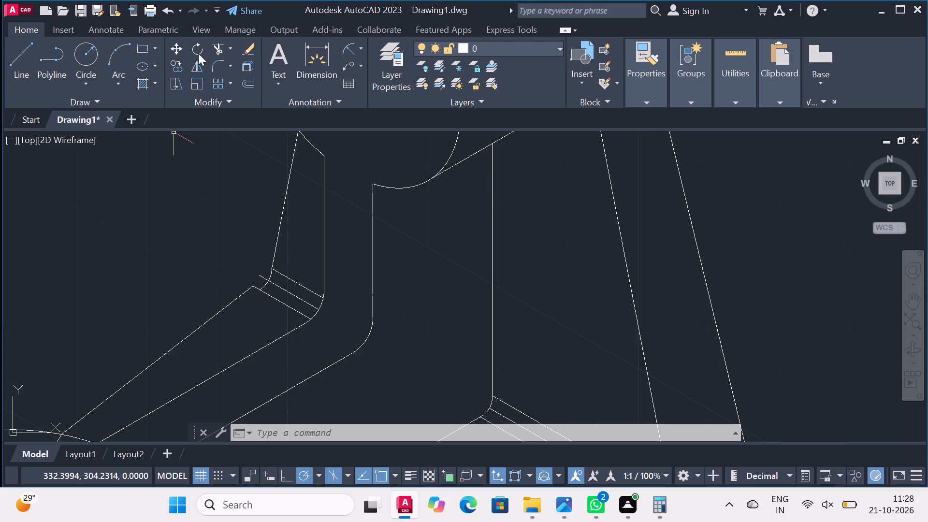
{"action": "left_click", "coordinate": [210, 49]}
{"action": "scroll", "coordinate": [264, 244], "scroll_direction": "up", "scroll_amount": 2}
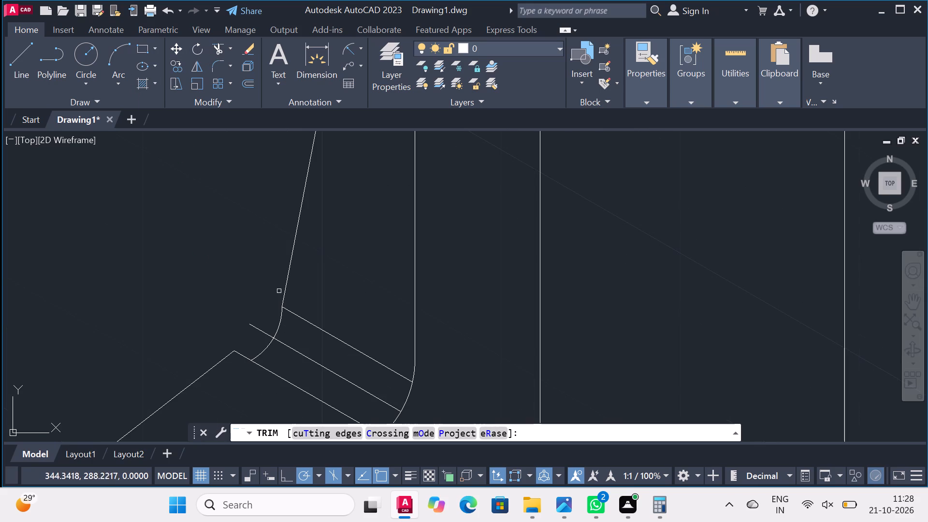
{"action": "left_click", "coordinate": [257, 330]}
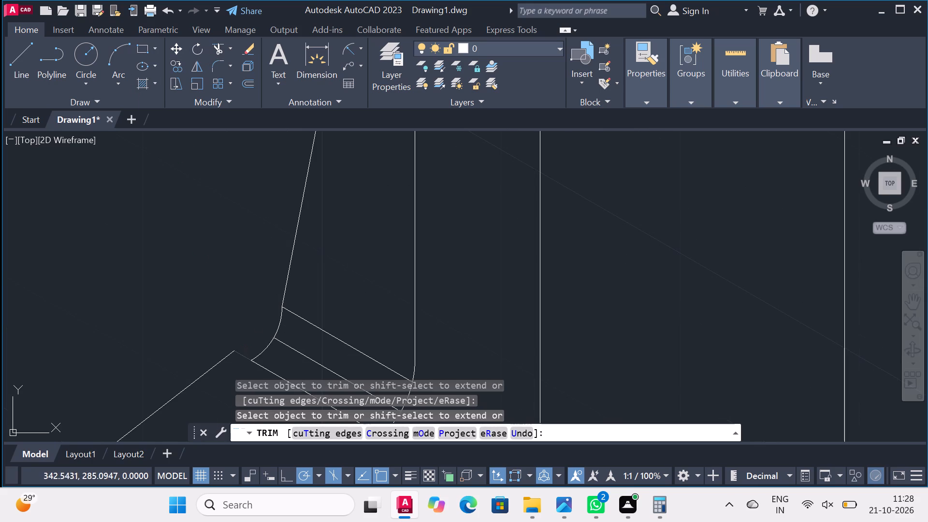
{"action": "left_click", "coordinate": [242, 355]}
{"action": "left_click", "coordinate": [224, 359]}
{"action": "scroll", "coordinate": [192, 283], "scroll_direction": "down", "scroll_amount": 4}
{"action": "right_click", "coordinate": [82, 225]}
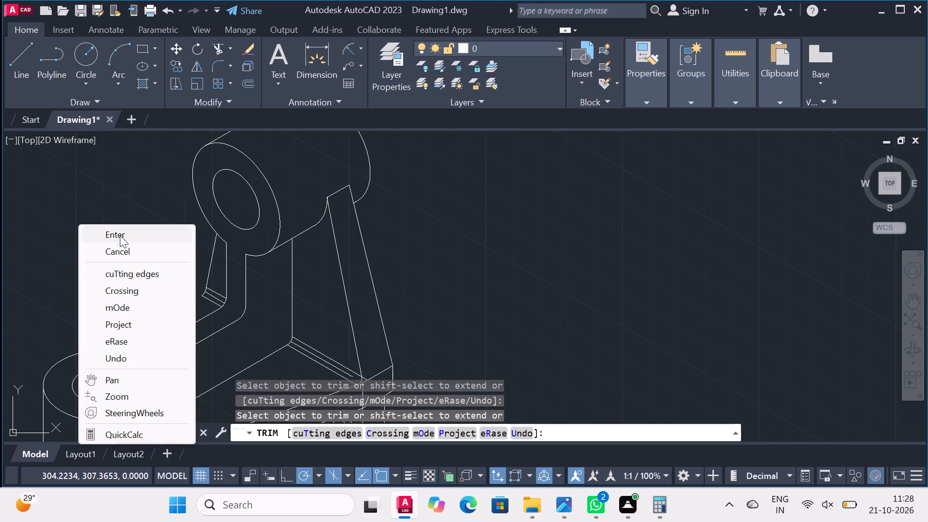
{"action": "left_click", "coordinate": [121, 241]}
Draw a line about 30 long from the copied arc's lower end to the radial line's endpoint on the hollow cylinder's top outer edge.
{"action": "left_click", "coordinate": [9, 57]}
{"action": "scroll", "coordinate": [197, 290], "scroll_direction": "up", "scroll_amount": 2}
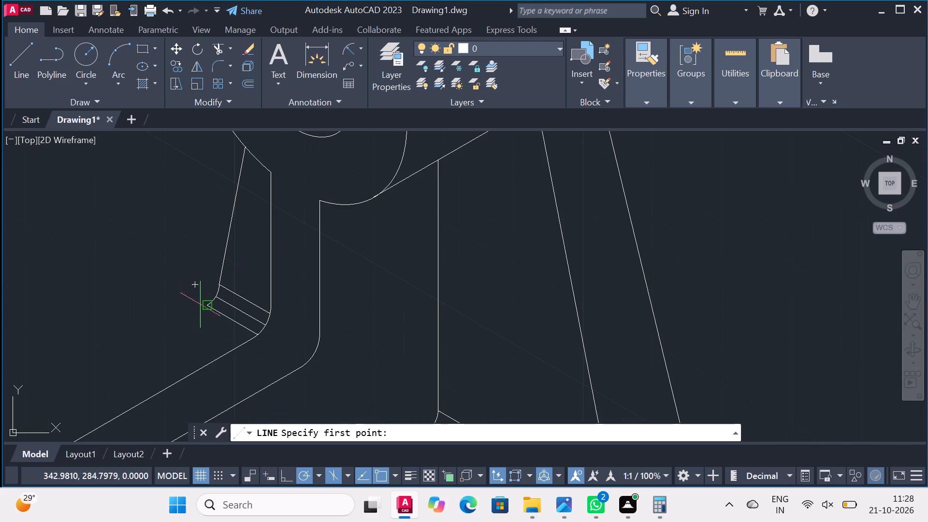
{"action": "left_click", "coordinate": [204, 304]}
{"action": "scroll", "coordinate": [111, 323], "scroll_direction": "down", "scroll_amount": 3}
{"action": "scroll", "coordinate": [94, 332], "scroll_direction": "up", "scroll_amount": 3}
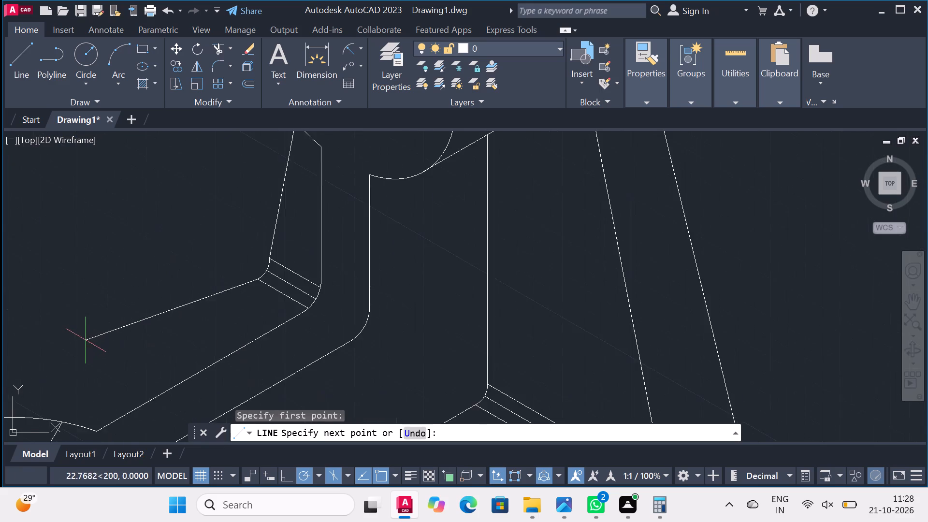
{"action": "scroll", "coordinate": [86, 339], "scroll_direction": "down", "scroll_amount": 3}
{"action": "scroll", "coordinate": [72, 350], "scroll_direction": "up", "scroll_amount": 3}
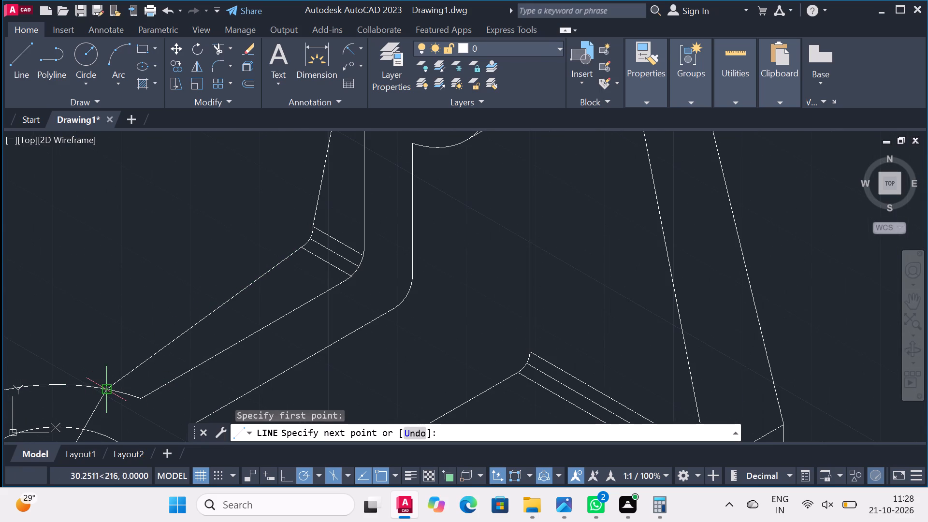
{"action": "left_click", "coordinate": [107, 391]}
{"action": "right_click", "coordinate": [107, 362]}
{"action": "left_click", "coordinate": [148, 203]}
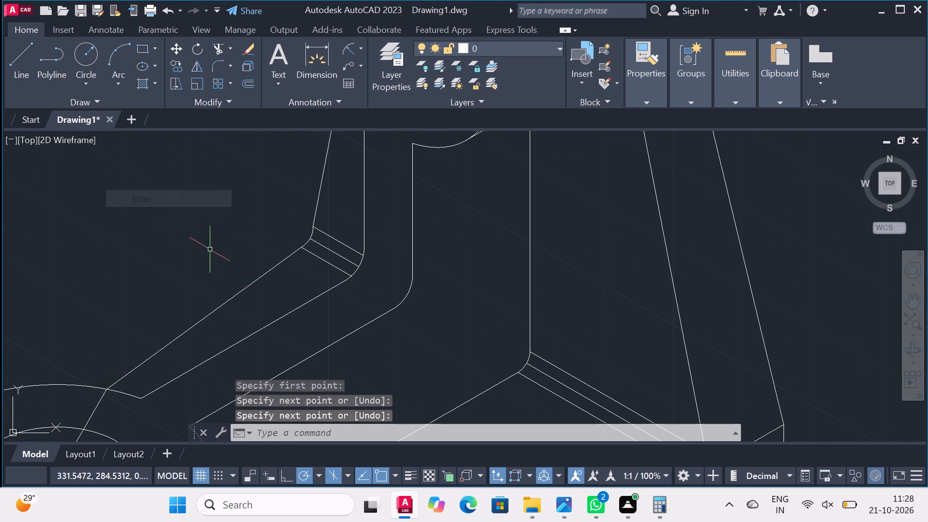
Remove the middle of the three parallel lines at the inner corner fillet and at the web's outer bend.
{"action": "scroll", "coordinate": [368, 217], "scroll_direction": "down", "scroll_amount": 2}
{"action": "scroll", "coordinate": [465, 271], "scroll_direction": "down", "scroll_amount": 1}
{"action": "scroll", "coordinate": [477, 291], "scroll_direction": "up", "scroll_amount": 2}
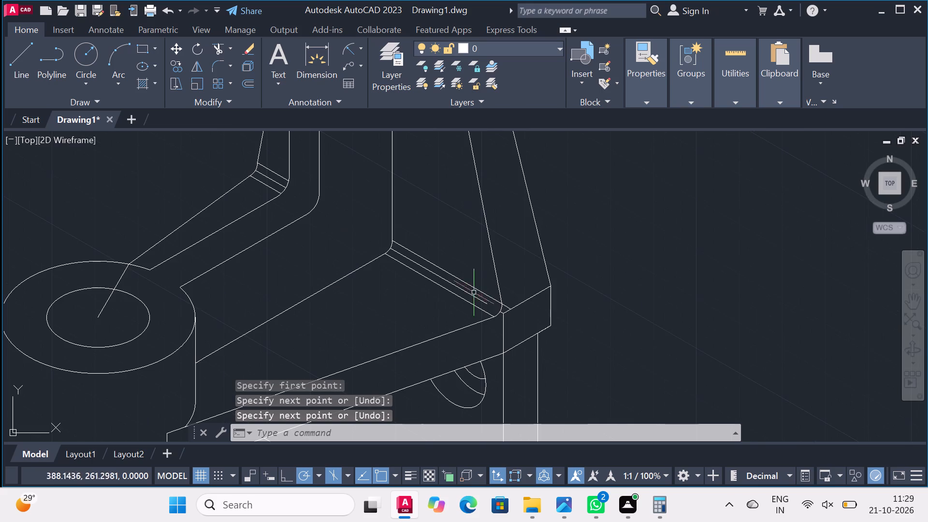
{"action": "left_click", "coordinate": [217, 50]}
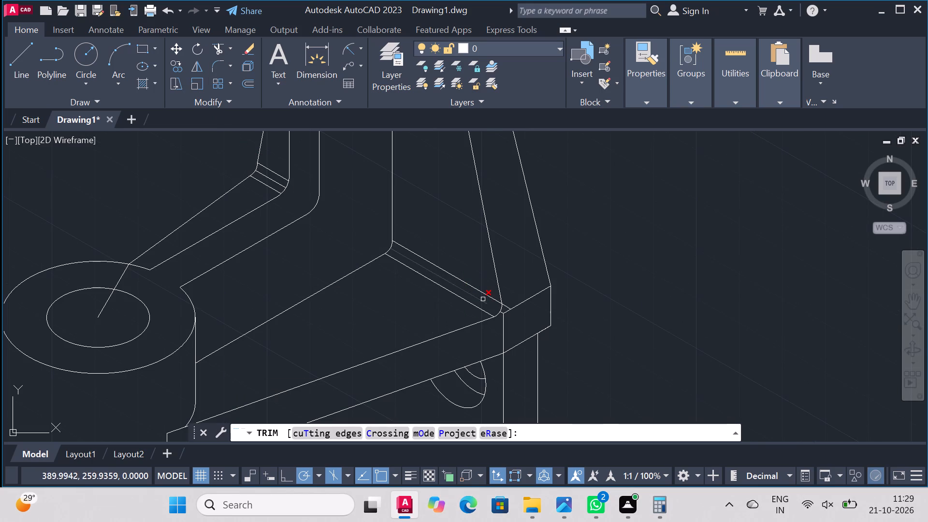
{"action": "left_click", "coordinate": [483, 299]}
{"action": "left_click", "coordinate": [280, 186]}
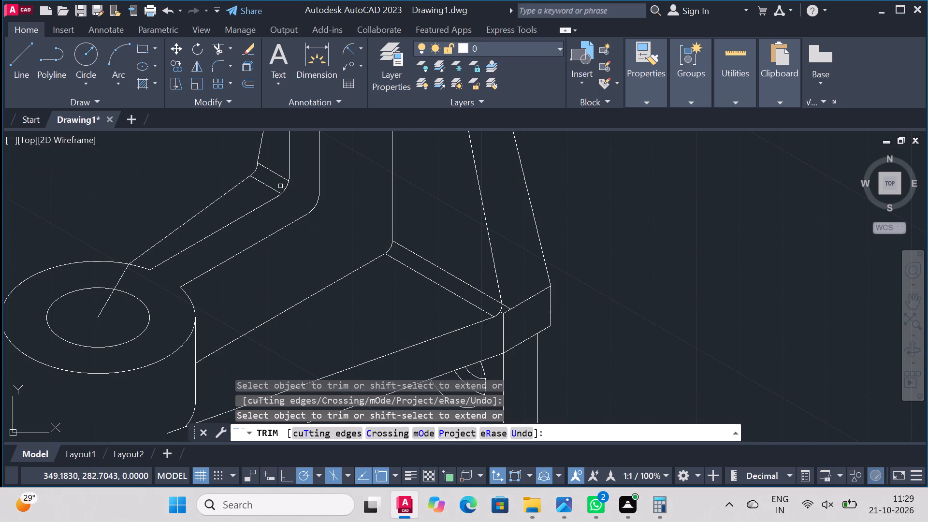
{"action": "scroll", "coordinate": [445, 288], "scroll_direction": "down", "scroll_amount": 1}
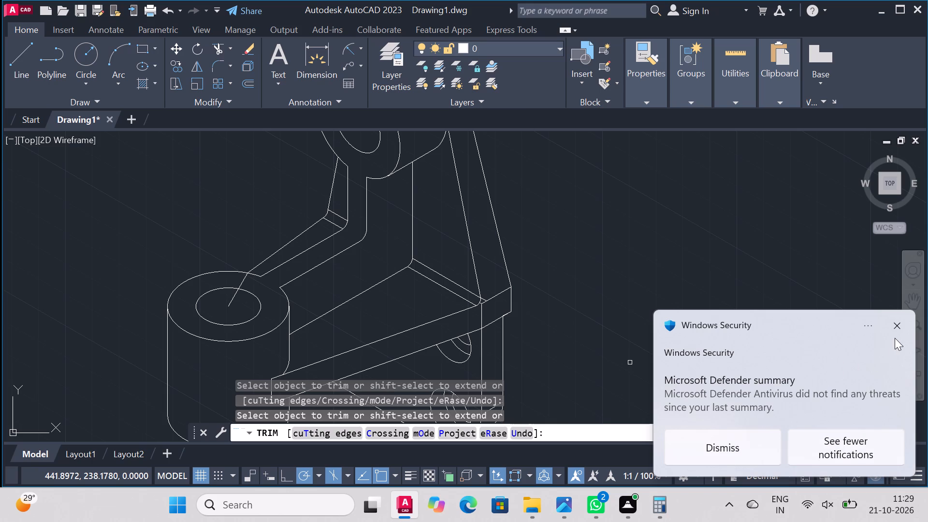
Dismiss the Windows Security notification covering part of the drawing.
{"action": "left_click", "coordinate": [898, 324]}
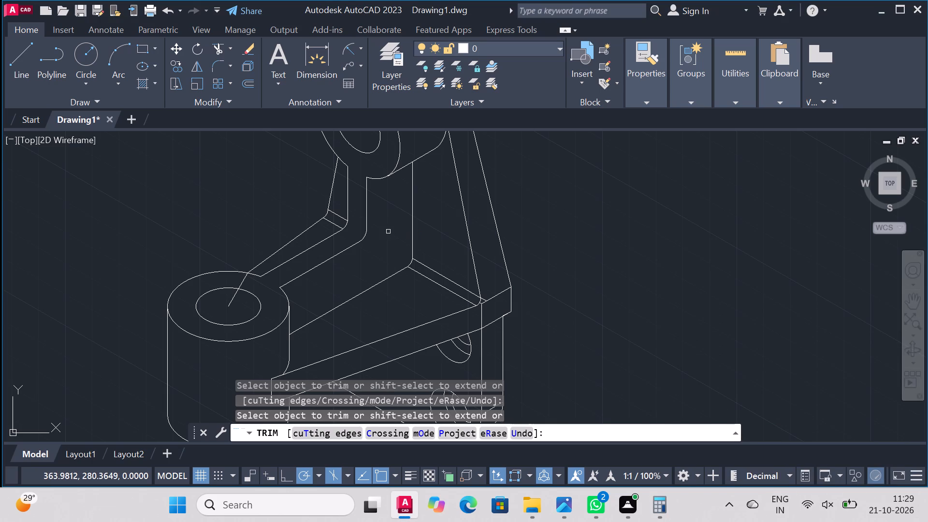
Draw two parallel lines, each 7 long, joining the matching ends of the two fillet arcs at the web's outer bend.
{"action": "scroll", "coordinate": [388, 232], "scroll_direction": "up", "scroll_amount": 1}
{"action": "scroll", "coordinate": [388, 232], "scroll_direction": "down", "scroll_amount": 2}
{"action": "scroll", "coordinate": [354, 206], "scroll_direction": "up", "scroll_amount": 1}
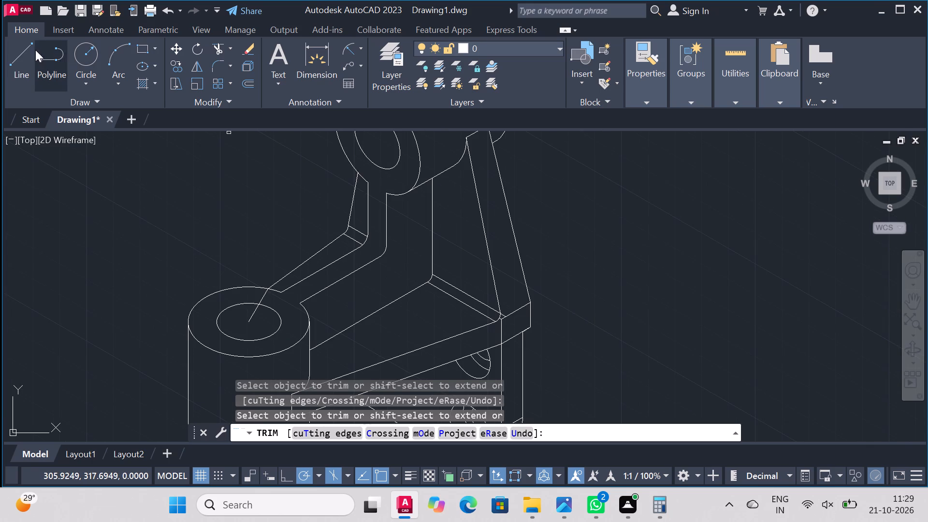
{"action": "left_click", "coordinate": [30, 49]}
{"action": "scroll", "coordinate": [348, 258], "scroll_direction": "up", "scroll_amount": 3}
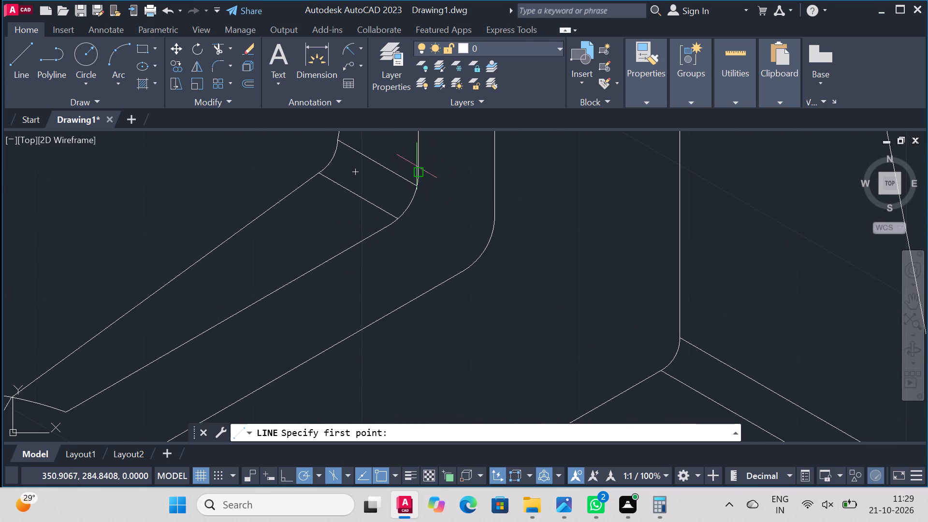
{"action": "left_click", "coordinate": [416, 171]}
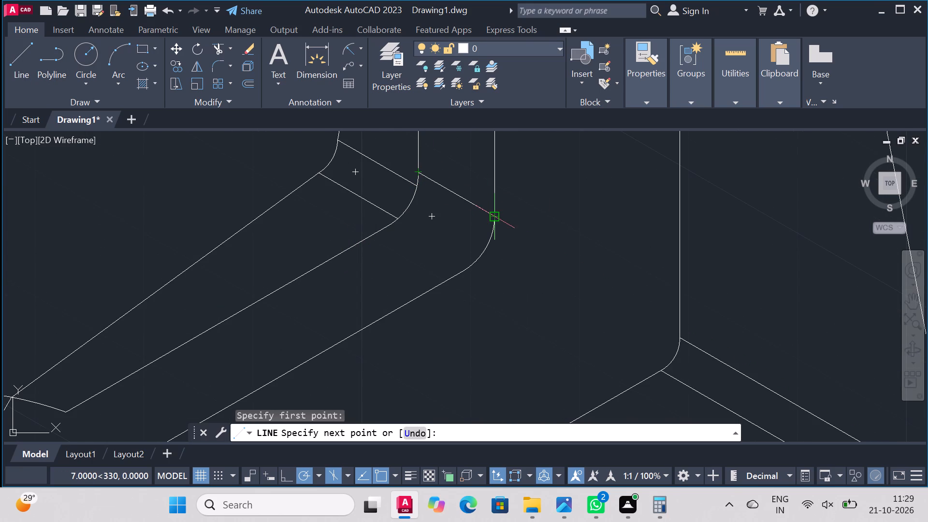
{"action": "left_click", "coordinate": [498, 216]}
{"action": "right_click", "coordinate": [498, 215]}
{"action": "left_click", "coordinate": [539, 225]}
{"action": "right_click", "coordinate": [539, 211]}
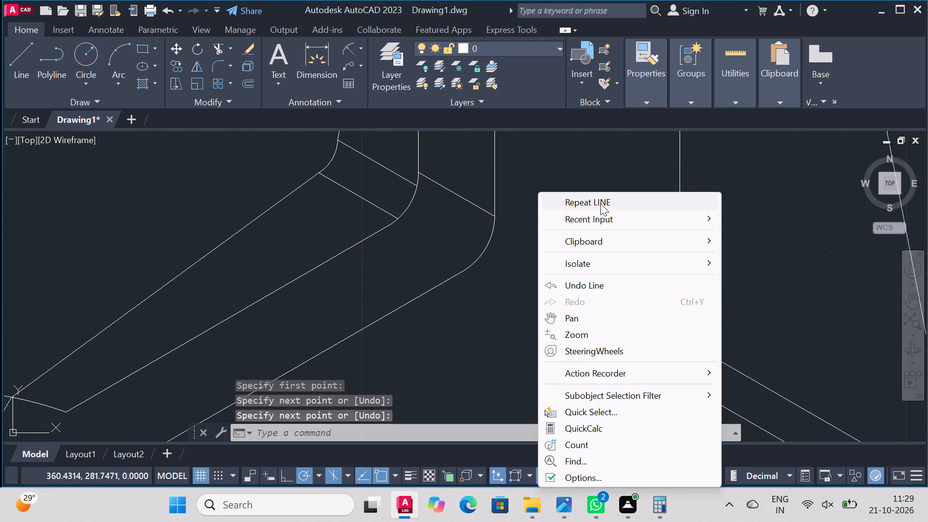
{"action": "left_click", "coordinate": [600, 203]}
{"action": "left_click", "coordinate": [386, 230]}
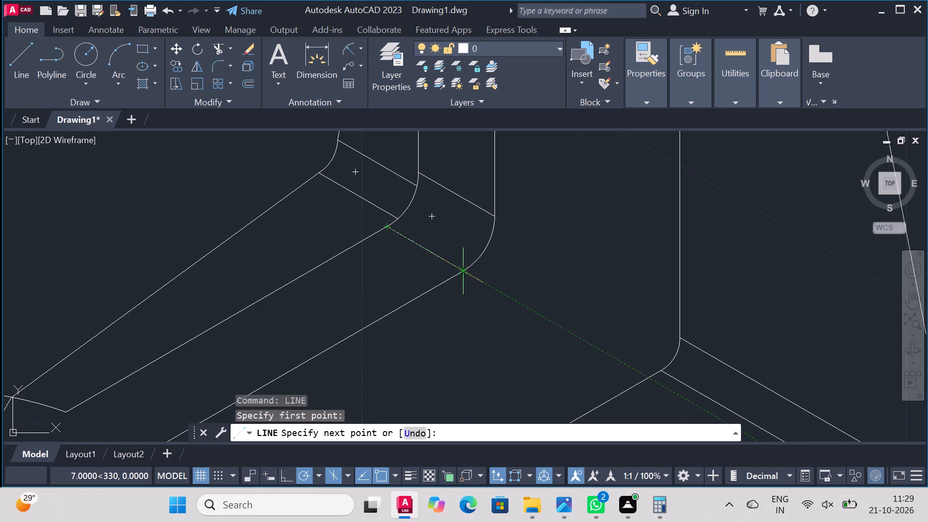
{"action": "left_click", "coordinate": [459, 269]}
{"action": "right_click", "coordinate": [460, 269]}
{"action": "left_click", "coordinate": [510, 280]}
Trim away the radial construction line across the hollow cylinder's top face, both inside and outside the bore circle.
{"action": "scroll", "coordinate": [500, 257], "scroll_direction": "down", "scroll_amount": 4}
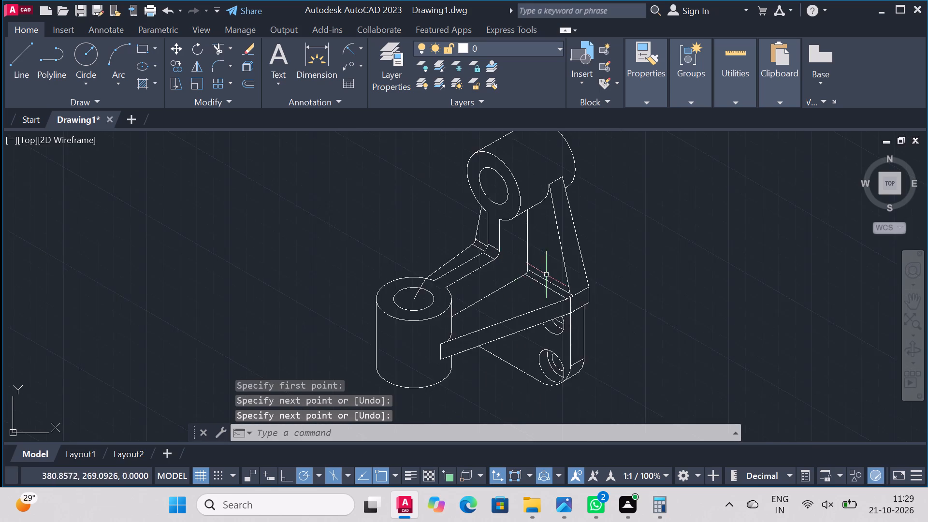
{"action": "scroll", "coordinate": [548, 278], "scroll_direction": "down", "scroll_amount": 1}
{"action": "scroll", "coordinate": [609, 286], "scroll_direction": "up", "scroll_amount": 1}
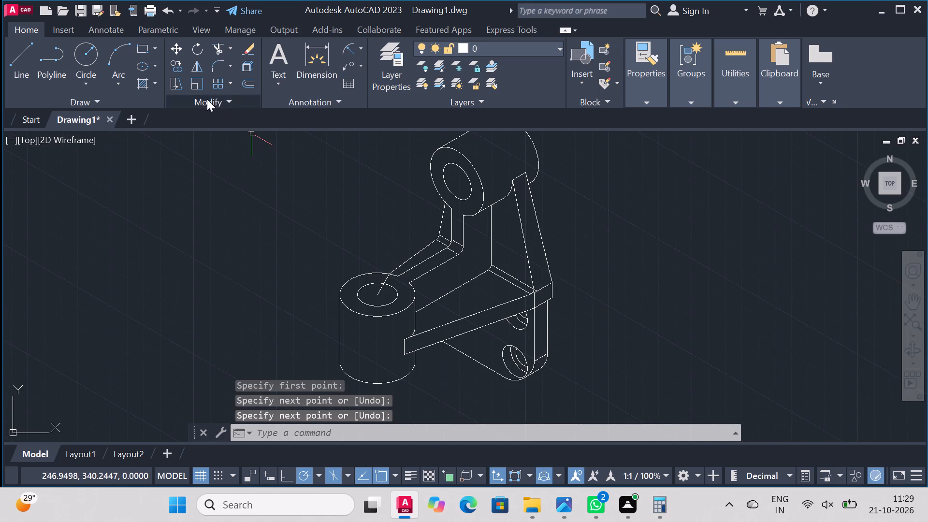
{"action": "left_click", "coordinate": [214, 56]}
{"action": "left_click", "coordinate": [378, 293]}
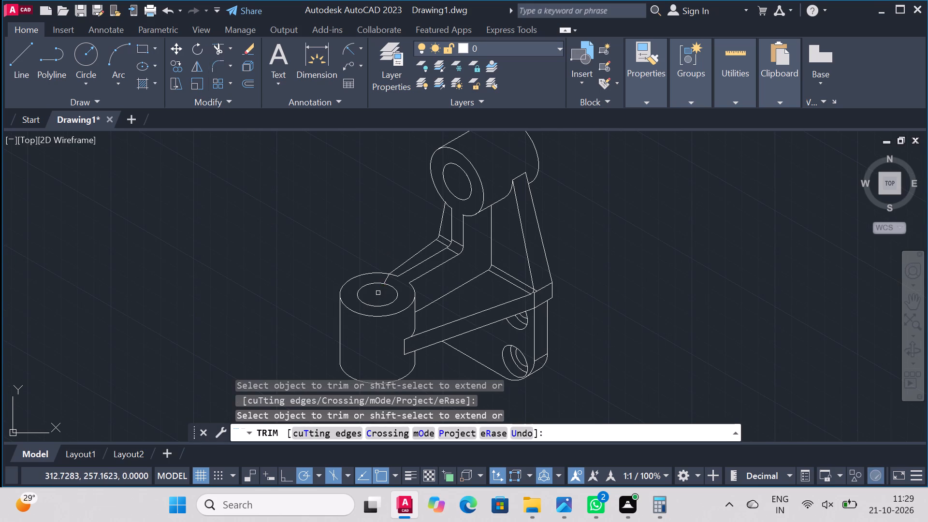
{"action": "scroll", "coordinate": [389, 273], "scroll_direction": "up", "scroll_amount": 2}
{"action": "left_click", "coordinate": [380, 291]}
{"action": "scroll", "coordinate": [327, 236], "scroll_direction": "down", "scroll_amount": 3}
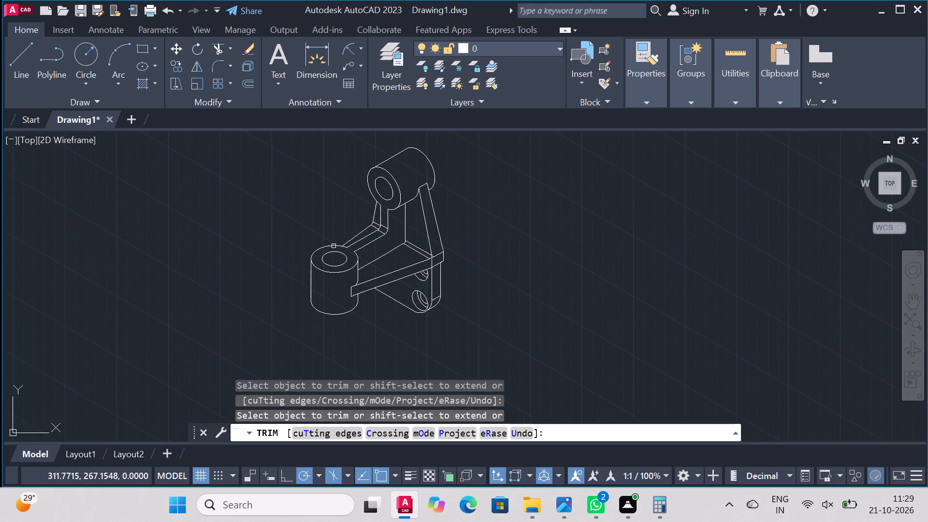
{"action": "scroll", "coordinate": [512, 267], "scroll_direction": "down", "scroll_amount": 1}
{"action": "scroll", "coordinate": [371, 198], "scroll_direction": "up", "scroll_amount": 1}
{"action": "scroll", "coordinate": [406, 238], "scroll_direction": "up", "scroll_amount": 2}
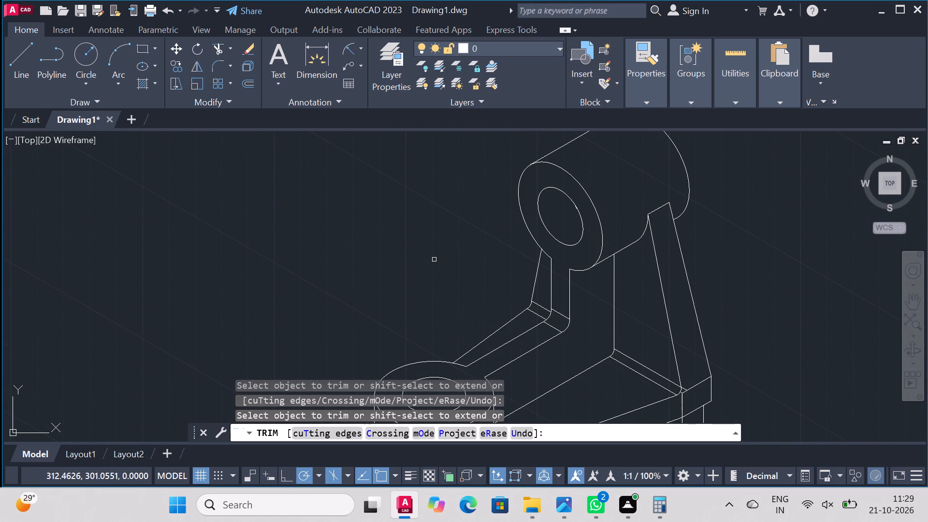
{"action": "scroll", "coordinate": [662, 280], "scroll_direction": "down", "scroll_amount": 2}
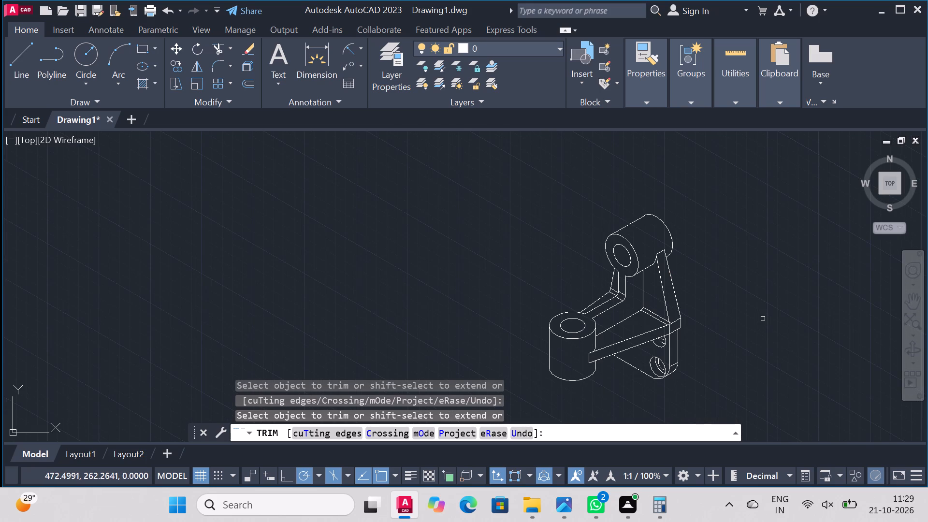
{"action": "scroll", "coordinate": [733, 328], "scroll_direction": "up", "scroll_amount": 3}
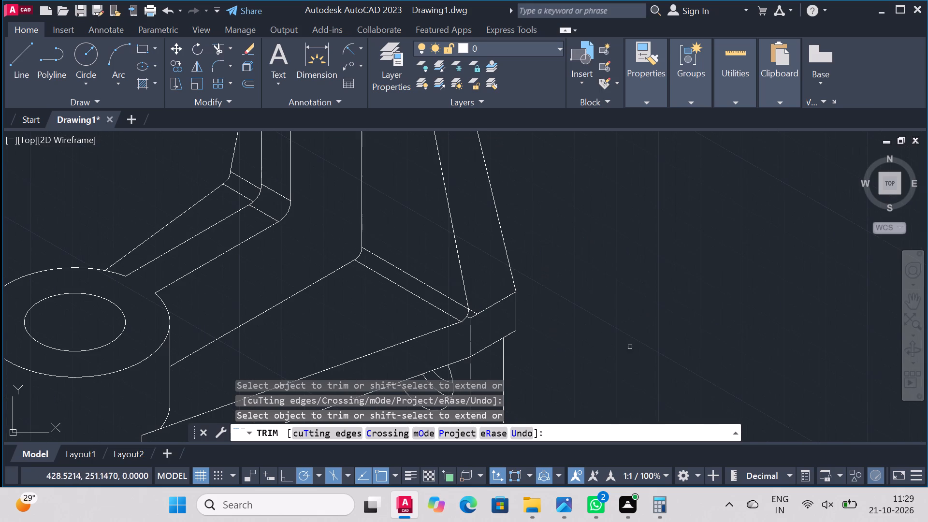
{"action": "right_click", "coordinate": [642, 235]}
{"action": "left_click", "coordinate": [674, 247]}
Draw a line 3 long at 30° from the sloping ribs' upper outer corner, continuing back to the steep rib's outer edge.
{"action": "left_click", "coordinate": [4, 69]}
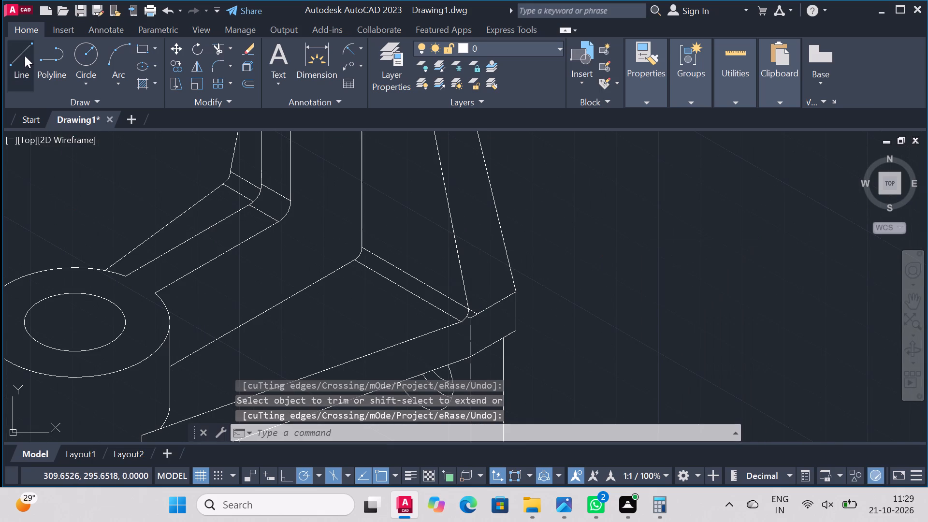
{"action": "left_click", "coordinate": [25, 55]}
{"action": "left_click", "coordinate": [512, 290]}
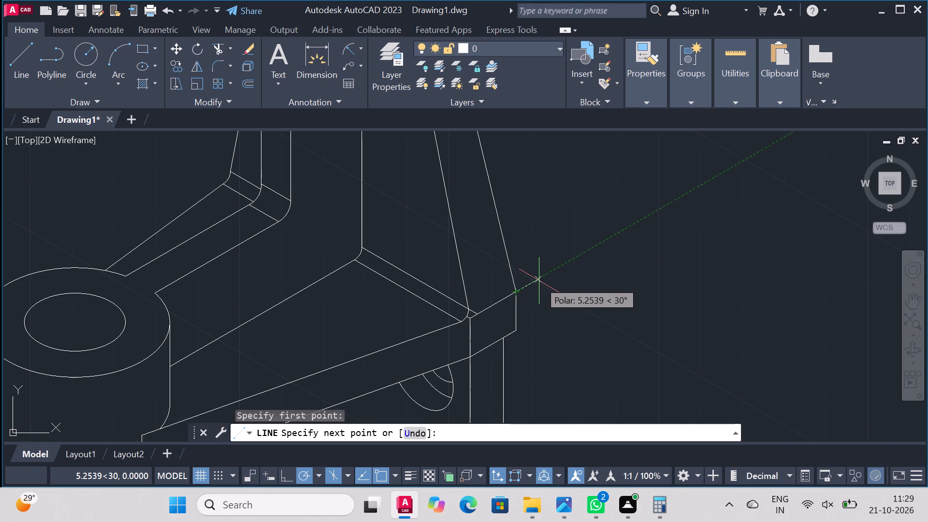
{"action": "key", "text": "3"}
{"action": "key", "text": "Return"}
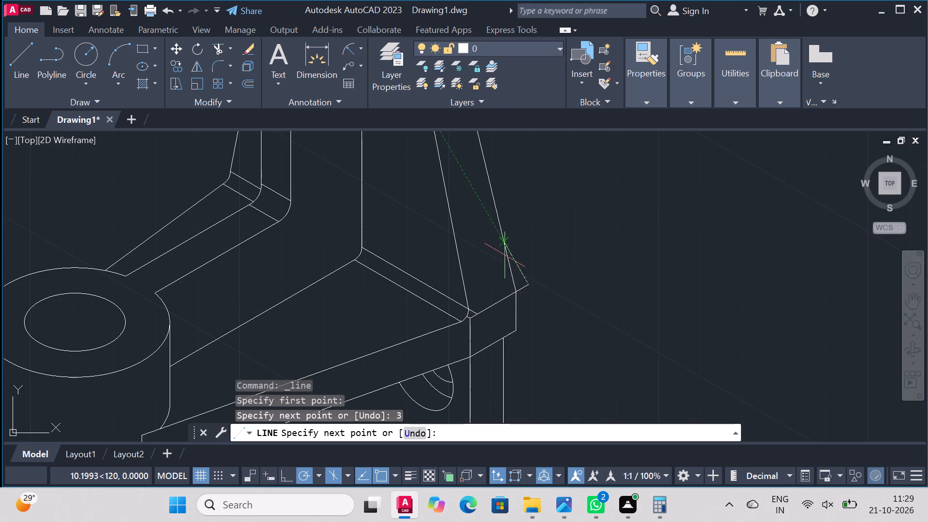
{"action": "left_click", "coordinate": [507, 275]}
{"action": "right_click", "coordinate": [507, 275]}
{"action": "left_click", "coordinate": [540, 280]}
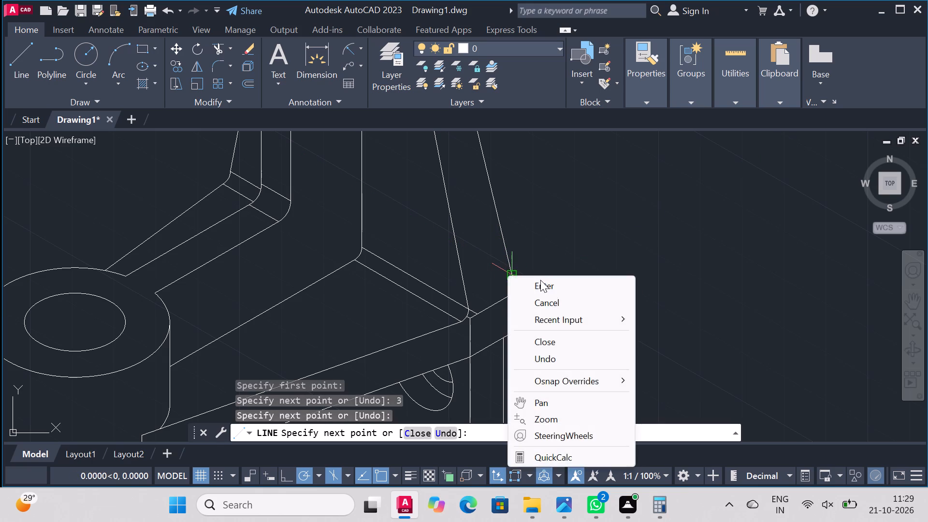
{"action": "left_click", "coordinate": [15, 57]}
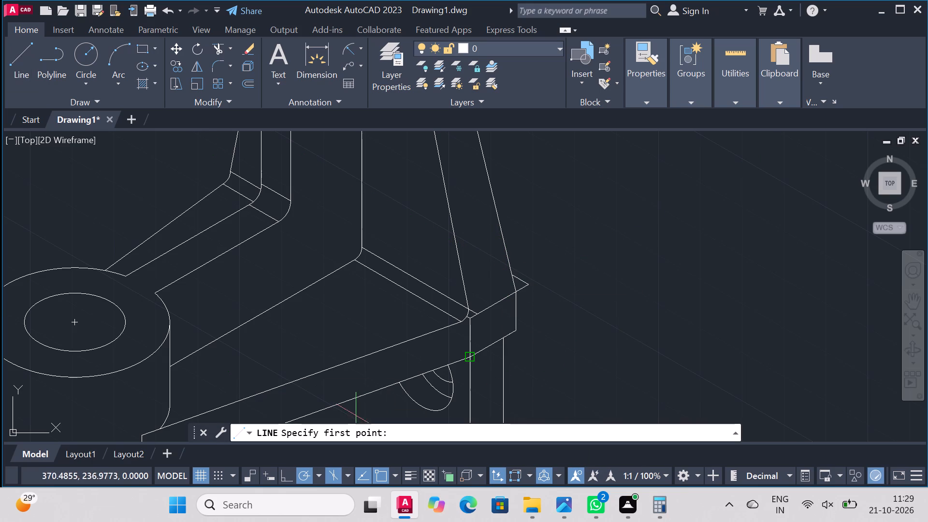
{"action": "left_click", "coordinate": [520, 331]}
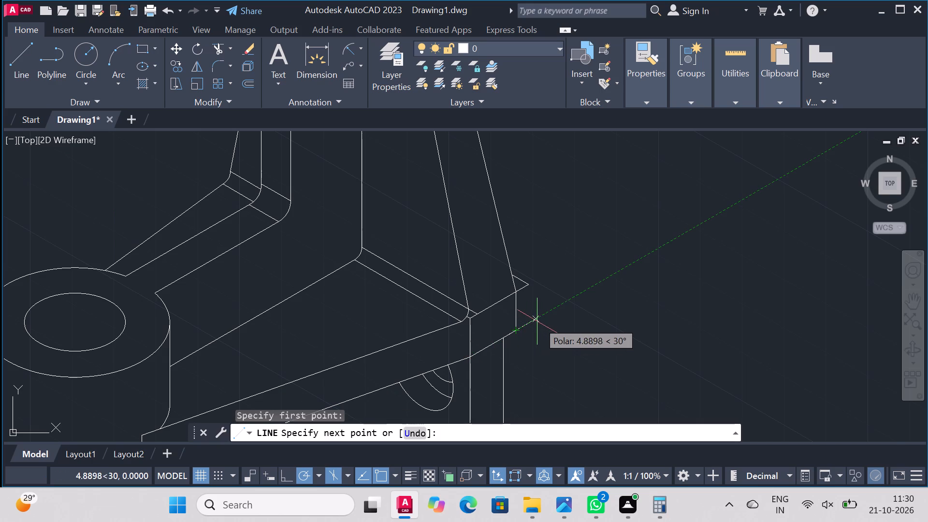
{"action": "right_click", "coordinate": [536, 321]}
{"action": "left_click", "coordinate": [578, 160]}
Draw a vertical line down from the 3-long line's outer end and a 30° line from the ribs' lower outer corner crossing it.
{"action": "right_click", "coordinate": [578, 161]}
{"action": "left_click", "coordinate": [615, 173]}
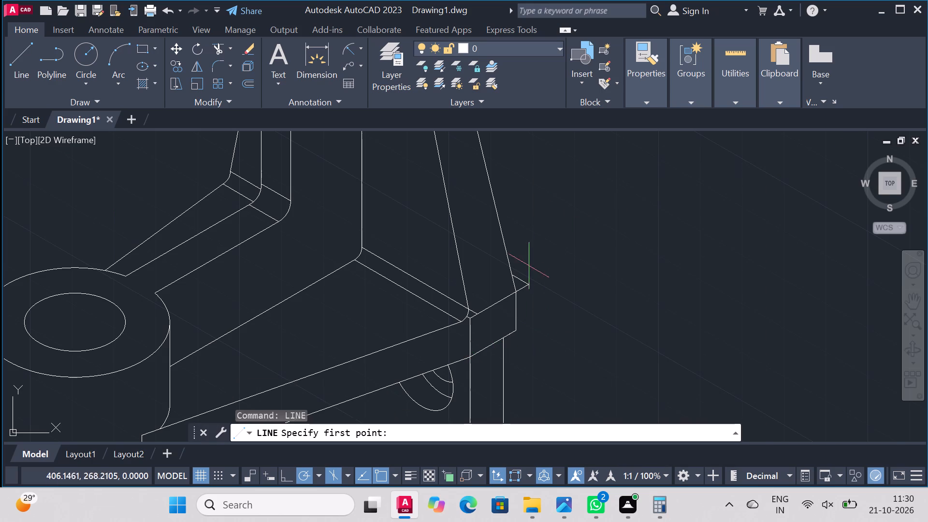
{"action": "left_click", "coordinate": [527, 284]}
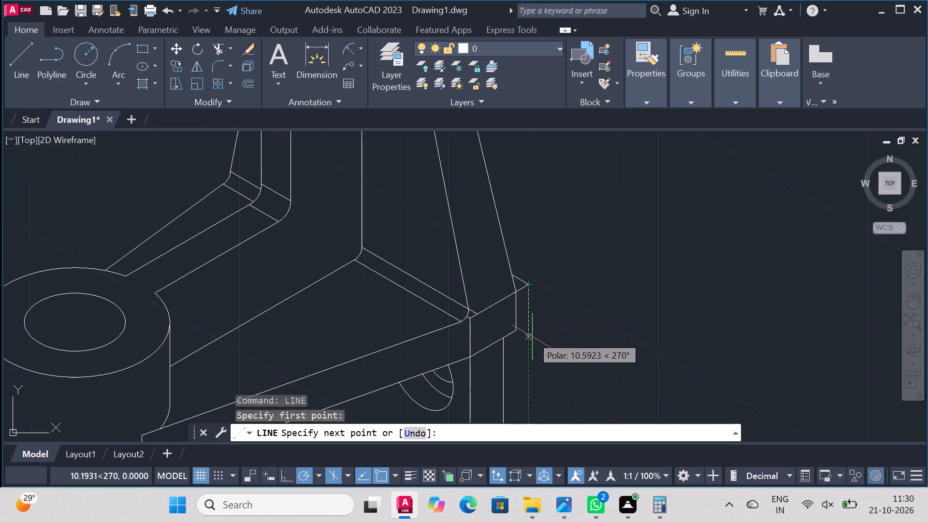
{"action": "left_click", "coordinate": [532, 357]}
{"action": "right_click", "coordinate": [532, 354]}
{"action": "left_click", "coordinate": [603, 190]}
{"action": "right_click", "coordinate": [604, 188]}
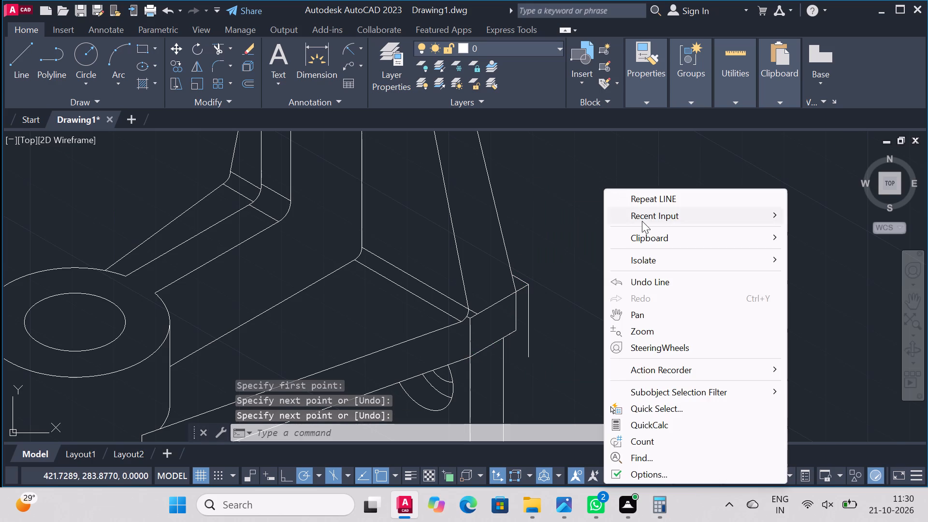
{"action": "left_click", "coordinate": [653, 198]}
{"action": "left_click", "coordinate": [518, 332]}
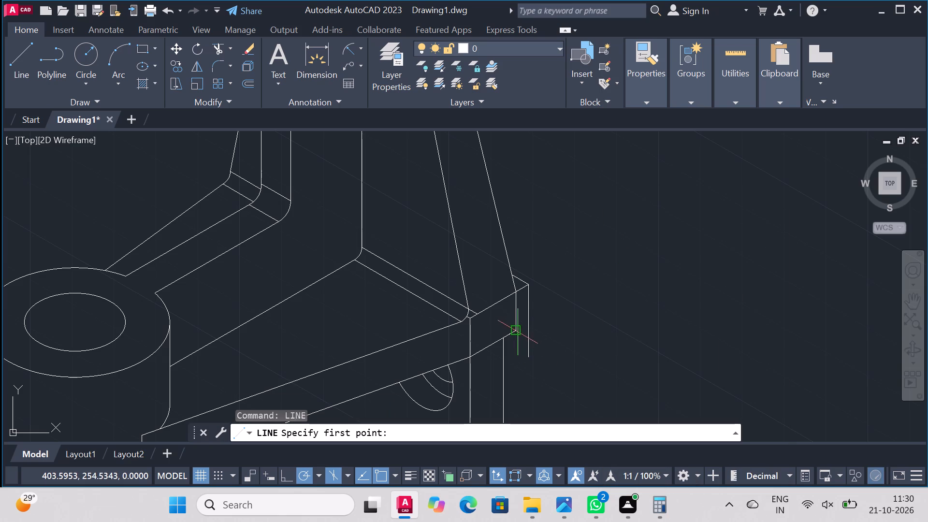
{"action": "left_click", "coordinate": [557, 311]}
{"action": "right_click", "coordinate": [557, 311]}
{"action": "left_click", "coordinate": [594, 319]}
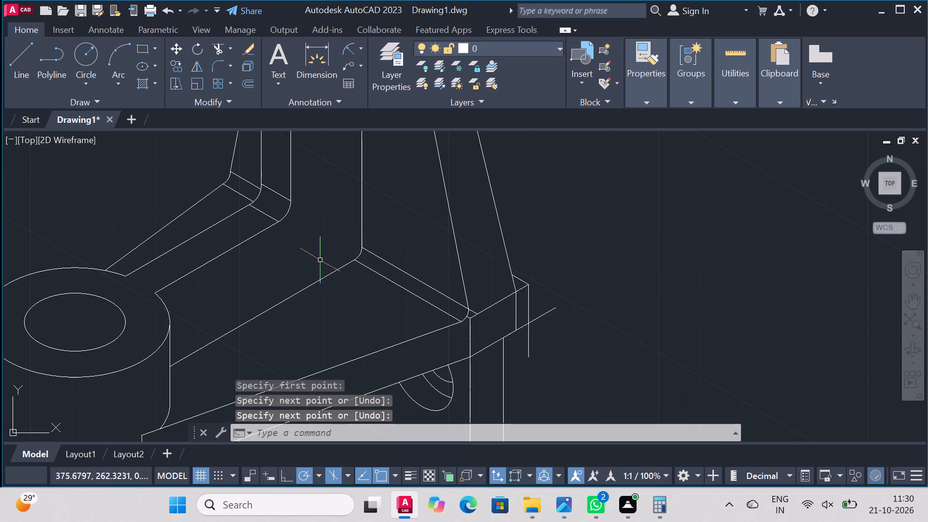
Trim the former vertical end edge at the ribs' junction and both line overshoots beyond the extended lower corner.
{"action": "left_click", "coordinate": [217, 51]}
{"action": "left_click", "coordinate": [513, 311]}
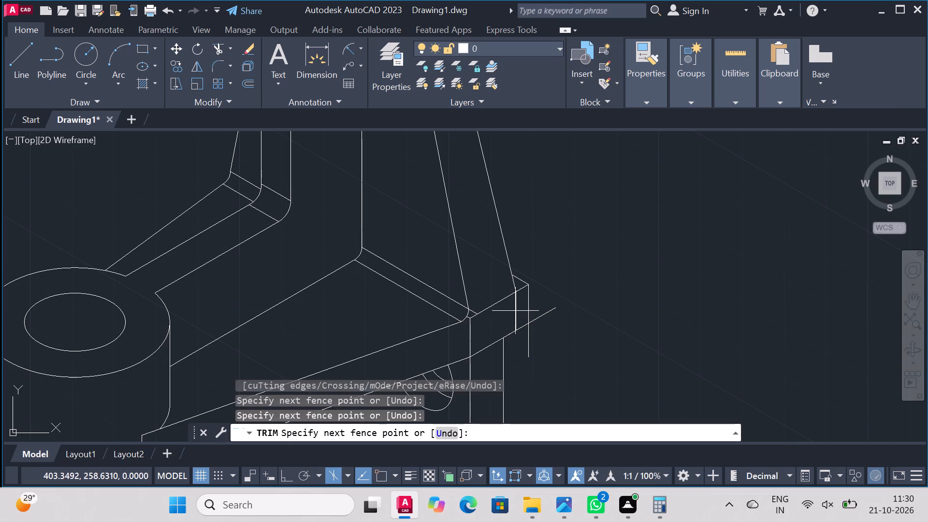
{"action": "left_click", "coordinate": [517, 311]}
{"action": "left_click", "coordinate": [530, 343]}
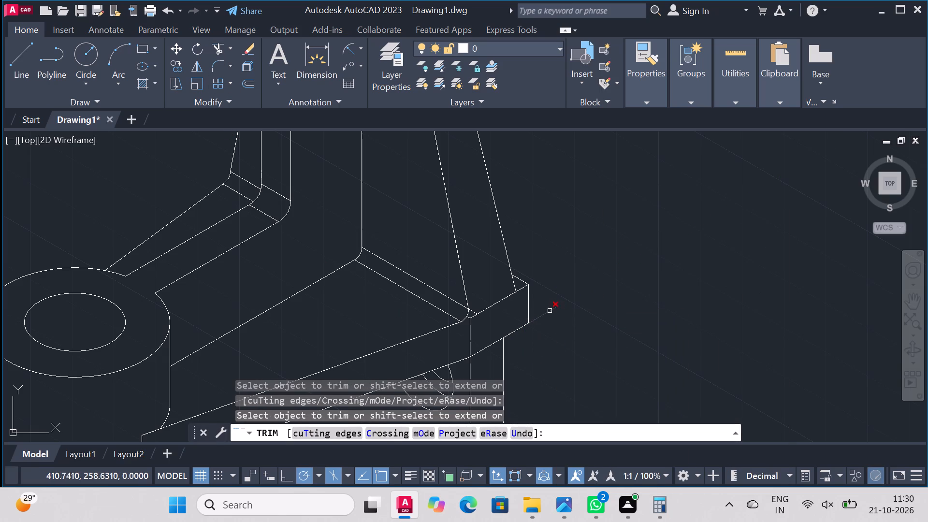
{"action": "left_click", "coordinate": [549, 311]}
{"action": "scroll", "coordinate": [557, 326], "scroll_direction": "down", "scroll_amount": 3}
{"action": "scroll", "coordinate": [540, 375], "scroll_direction": "up", "scroll_amount": 1}
{"action": "scroll", "coordinate": [551, 364], "scroll_direction": "down", "scroll_amount": 1}
{"action": "scroll", "coordinate": [573, 388], "scroll_direction": "up", "scroll_amount": 2}
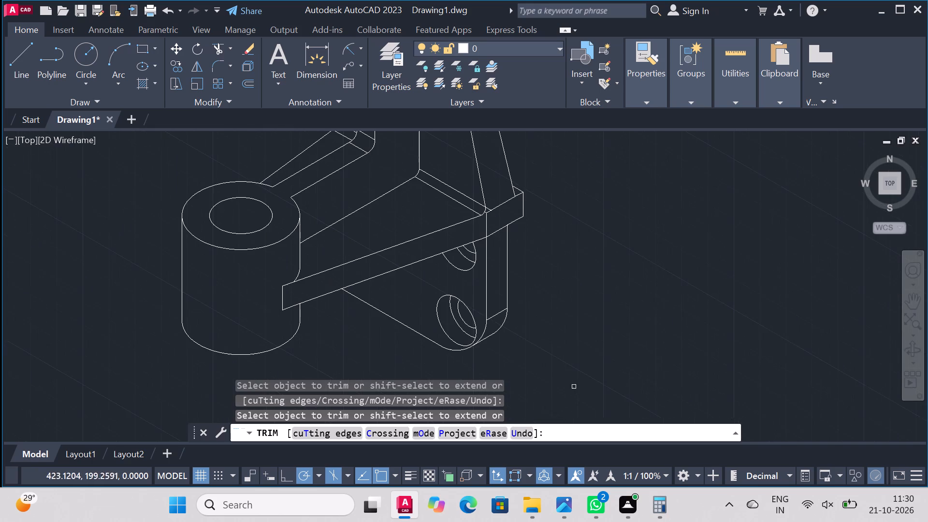
{"action": "scroll", "coordinate": [536, 265], "scroll_direction": "up", "scroll_amount": 1}
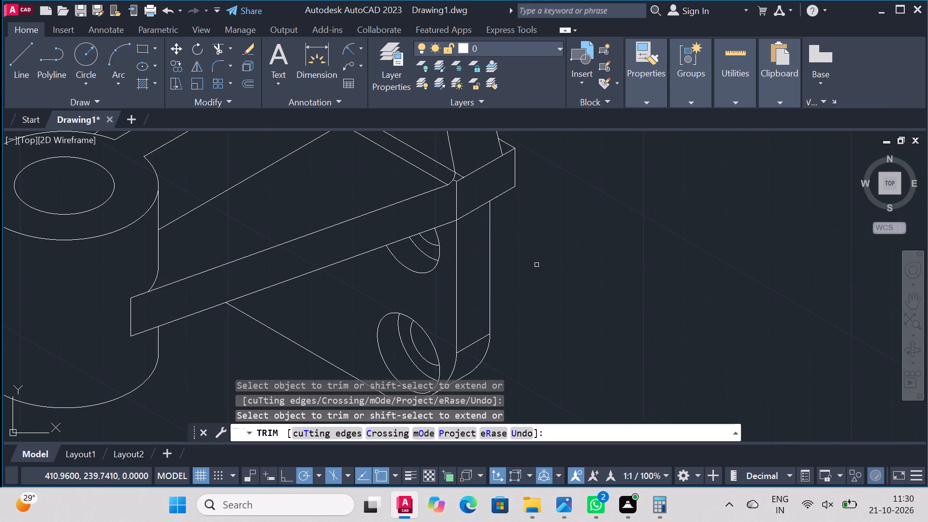
{"action": "right_click", "coordinate": [646, 240]}
{"action": "left_click", "coordinate": [696, 246]}
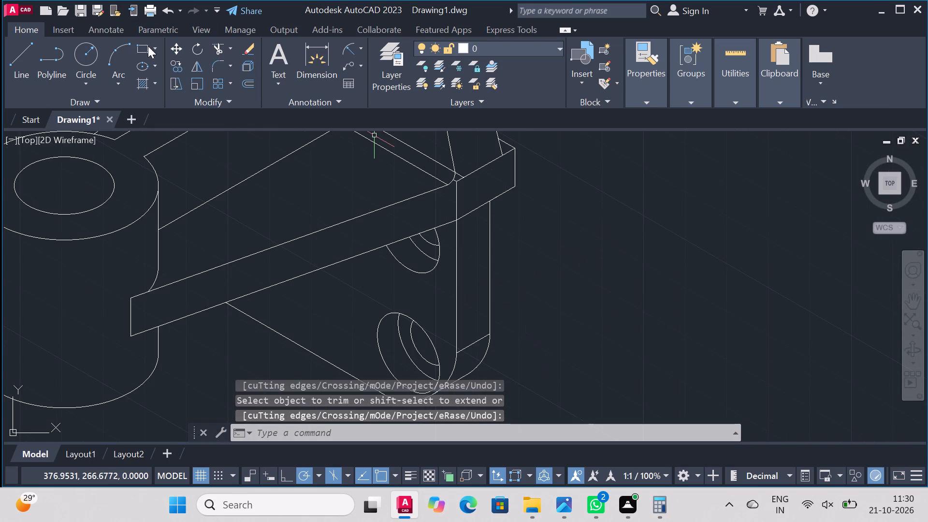
Measure the plate's thickness just below the ribs' junction.
{"action": "left_click", "coordinate": [302, 47]}
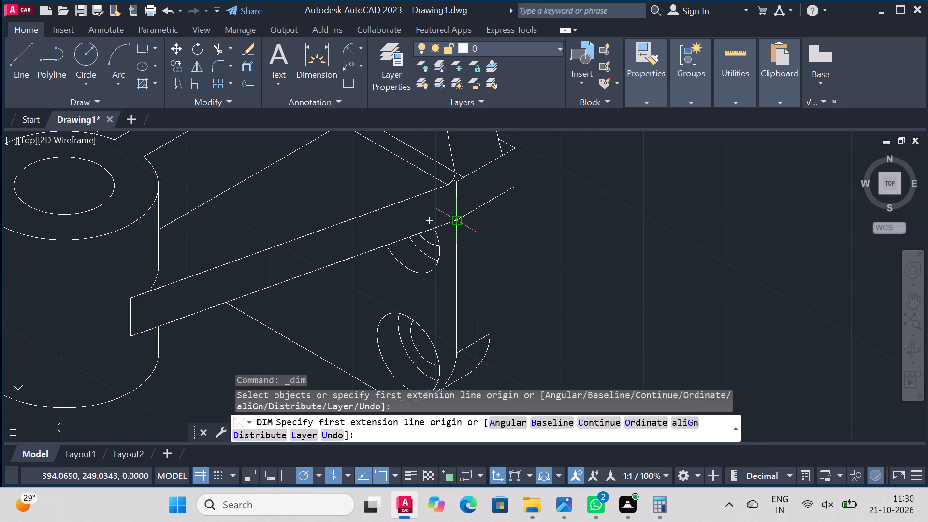
{"action": "left_click", "coordinate": [454, 217]}
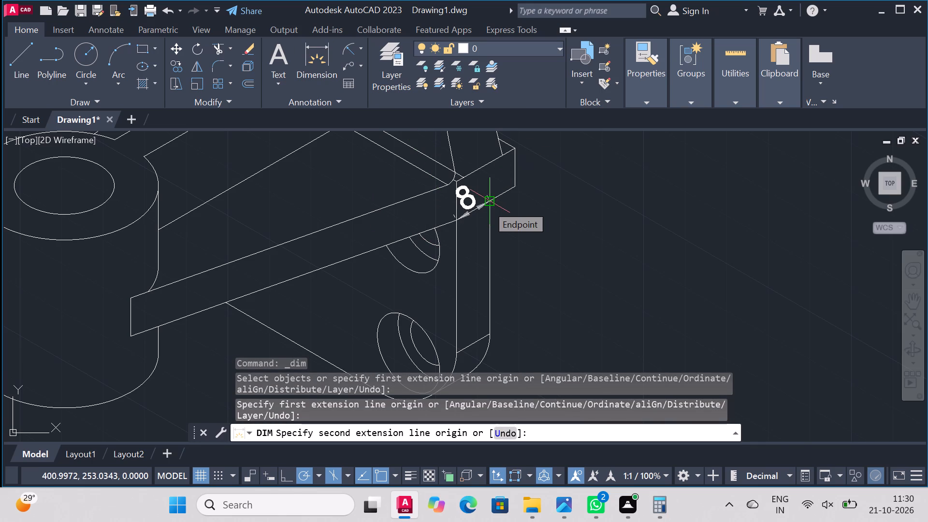
{"action": "right_click", "coordinate": [487, 205]}
{"action": "left_click", "coordinate": [537, 211]}
Move the plate's outer vertical edge, lower corner arc and two short 30° thickness edges outward by 2 along 30°.
{"action": "scroll", "coordinate": [522, 249], "scroll_direction": "down", "scroll_amount": 2}
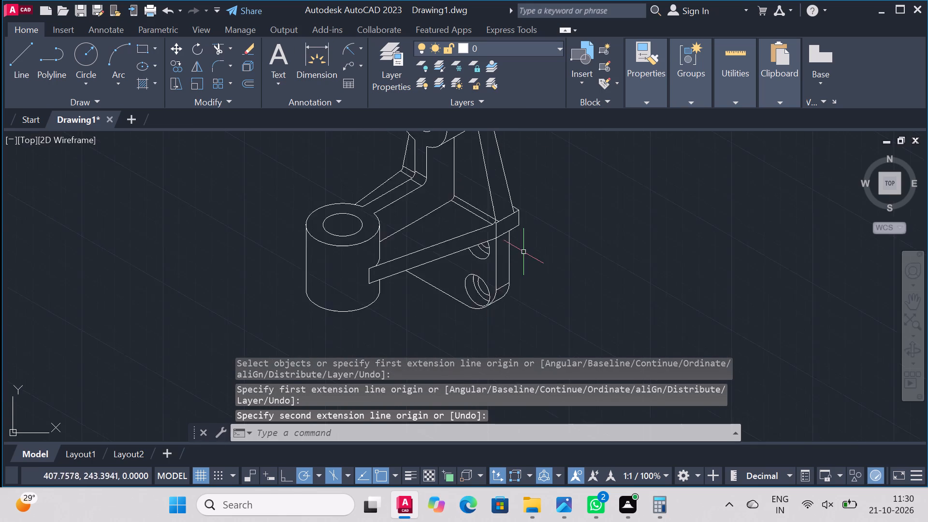
{"action": "scroll", "coordinate": [536, 295], "scroll_direction": "up", "scroll_amount": 2}
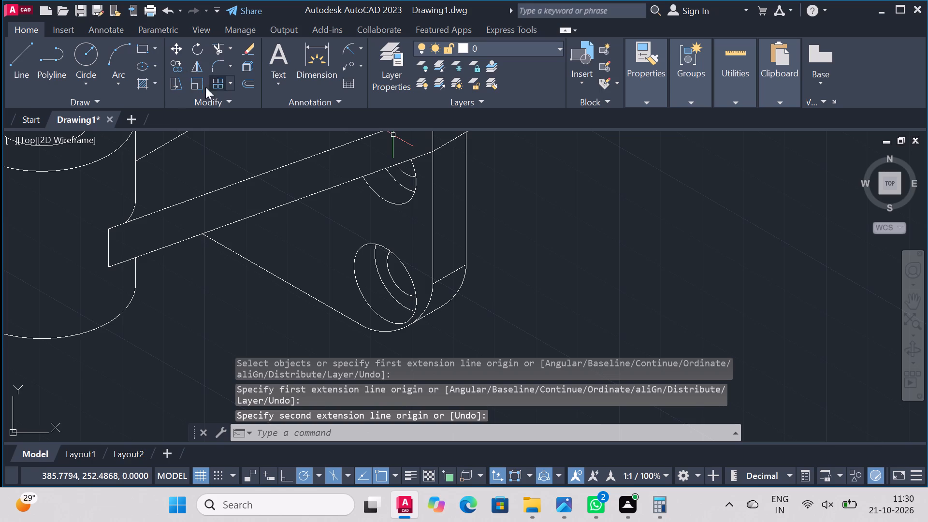
{"action": "left_click", "coordinate": [181, 45]}
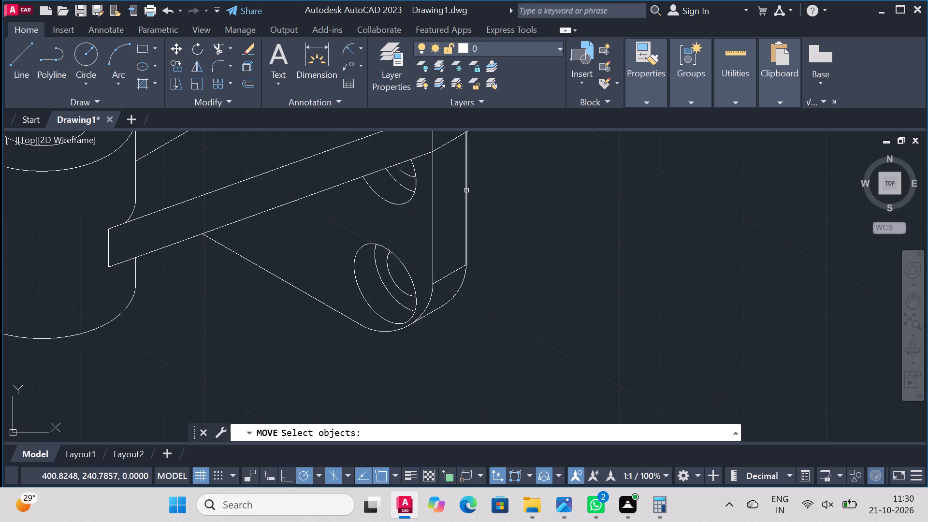
{"action": "left_click", "coordinate": [467, 190]}
{"action": "left_click", "coordinate": [463, 283]}
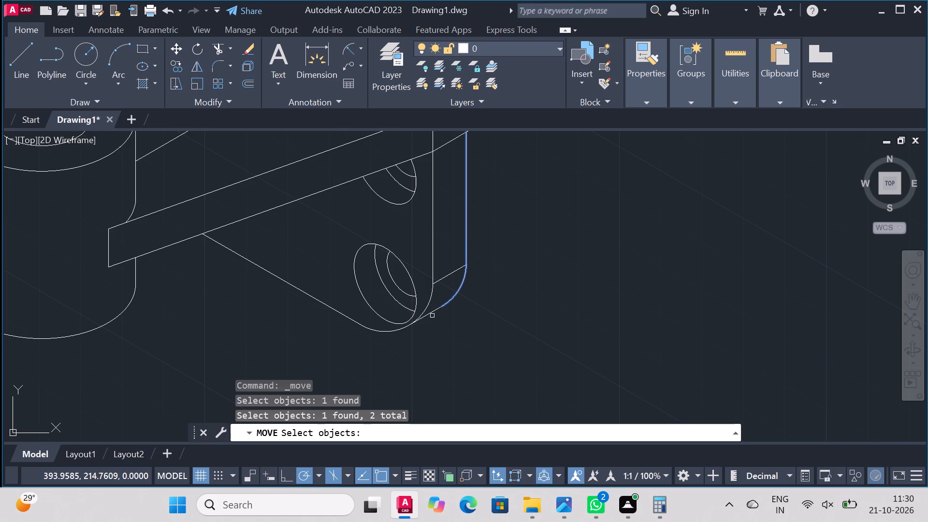
{"action": "left_click", "coordinate": [433, 311]}
{"action": "left_click", "coordinate": [448, 274]}
{"action": "scroll", "coordinate": [466, 267], "scroll_direction": "down", "scroll_amount": 3}
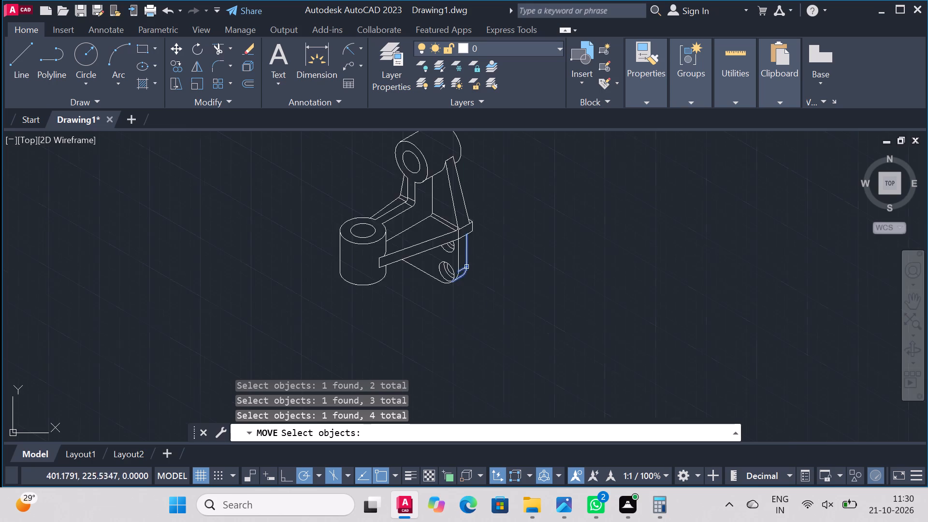
{"action": "scroll", "coordinate": [467, 210], "scroll_direction": "up", "scroll_amount": 2}
{"action": "right_click", "coordinate": [504, 285]}
{"action": "left_click", "coordinate": [463, 275]}
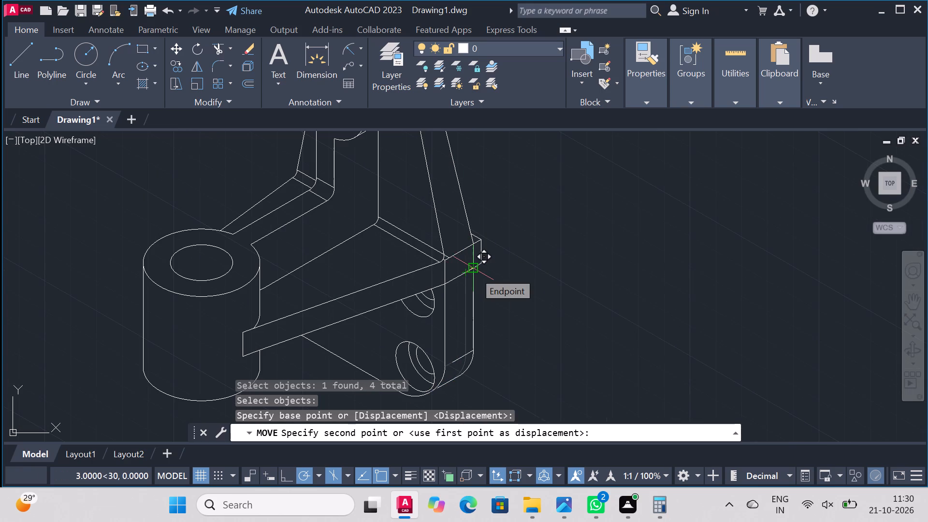
{"action": "key", "text": "2"}
{"action": "key", "text": "Return"}
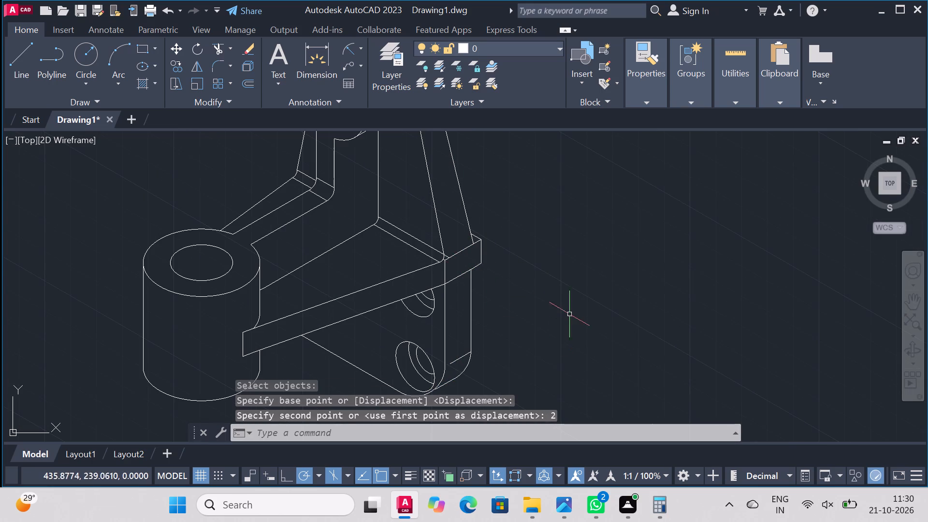
Measure the distance from the plate's outer vertical edge to the ribs' extended lower outer corner.
{"action": "scroll", "coordinate": [526, 262], "scroll_direction": "up", "scroll_amount": 2}
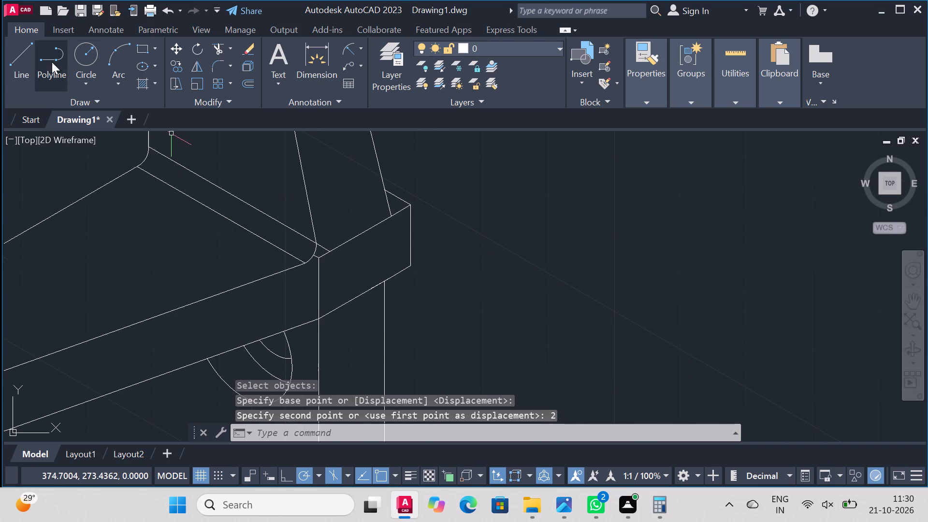
{"action": "left_click", "coordinate": [298, 53]}
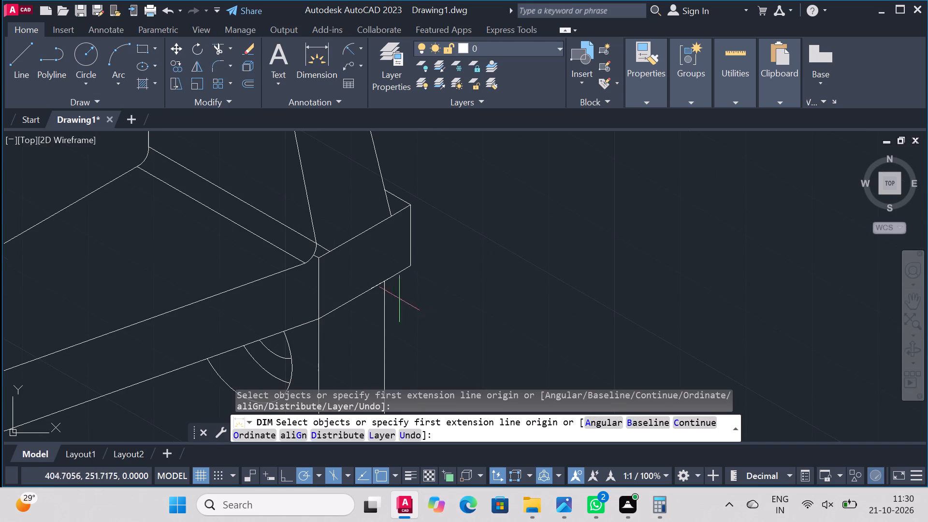
{"action": "left_click", "coordinate": [377, 276]}
{"action": "key", "text": "Escape"}
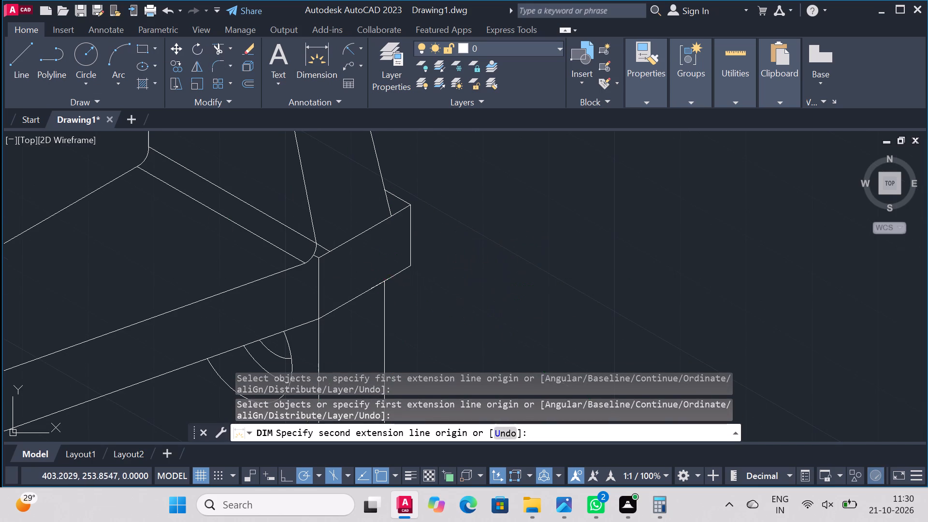
{"action": "right_click", "coordinate": [444, 266]}
{"action": "left_click", "coordinate": [513, 202]}
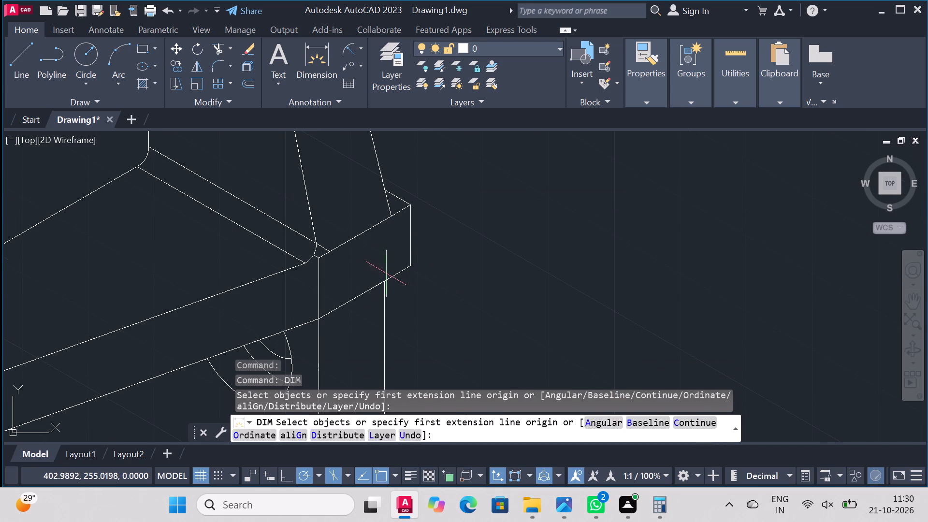
{"action": "left_click", "coordinate": [384, 284]}
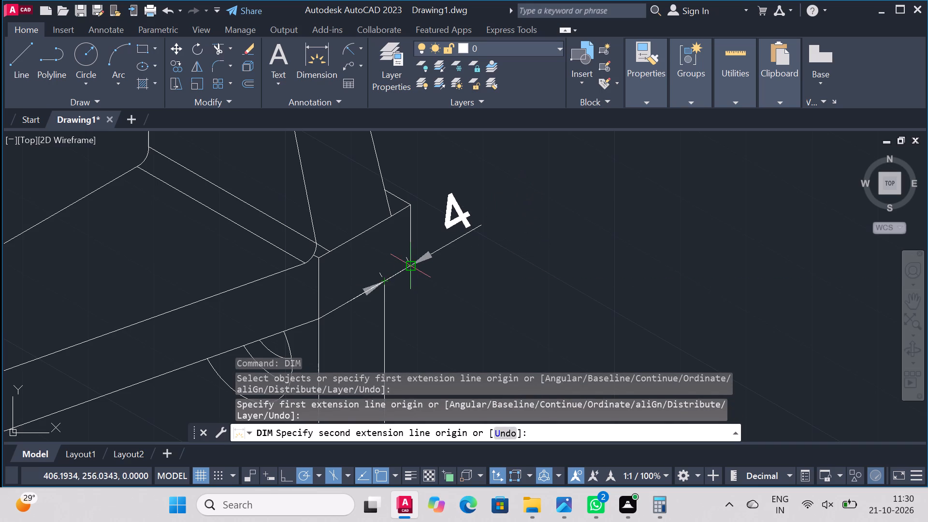
{"action": "right_click", "coordinate": [413, 263]}
{"action": "left_click", "coordinate": [448, 269]}
Measure the plate's thickness along its 30° edge just below the ribs' junction.
{"action": "scroll", "coordinate": [470, 277], "scroll_direction": "down", "scroll_amount": 4}
{"action": "scroll", "coordinate": [479, 305], "scroll_direction": "up", "scroll_amount": 1}
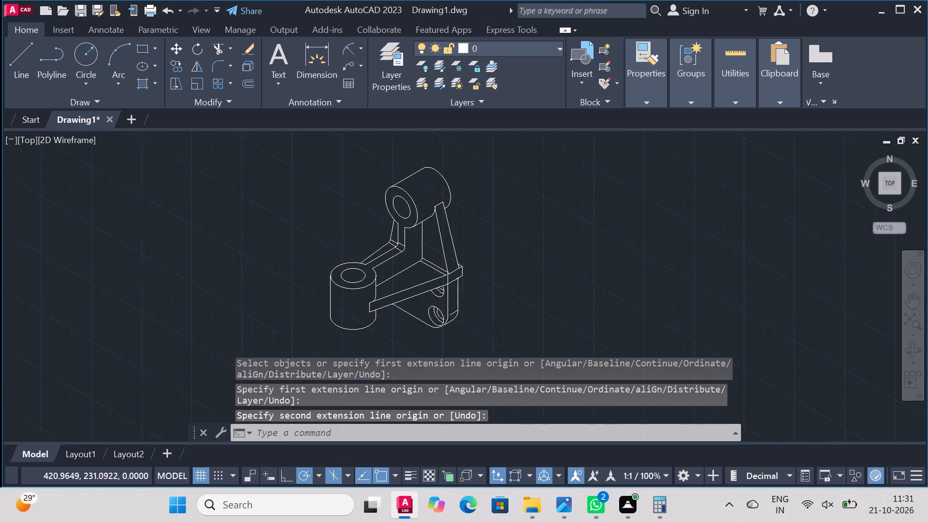
{"action": "scroll", "coordinate": [479, 305], "scroll_direction": "up", "scroll_amount": 1}
{"action": "left_click", "coordinate": [319, 46]}
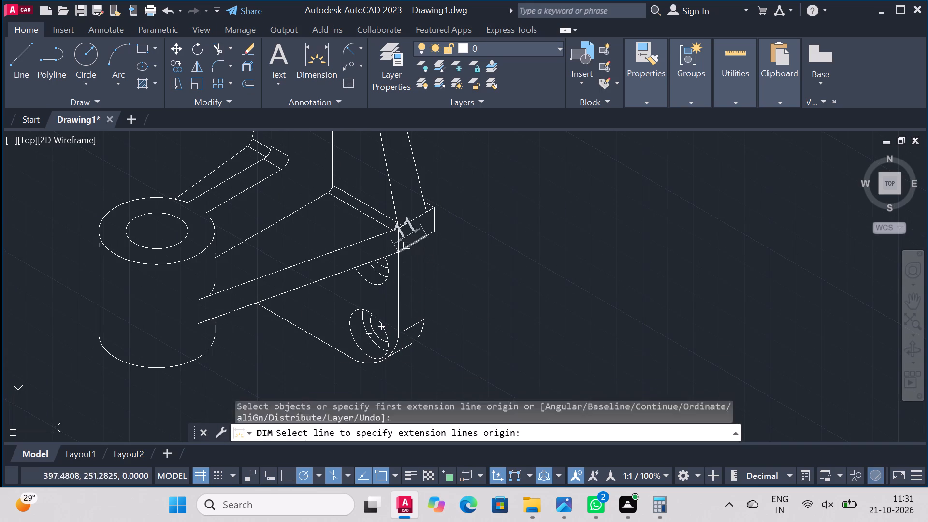
{"action": "left_click", "coordinate": [399, 254]}
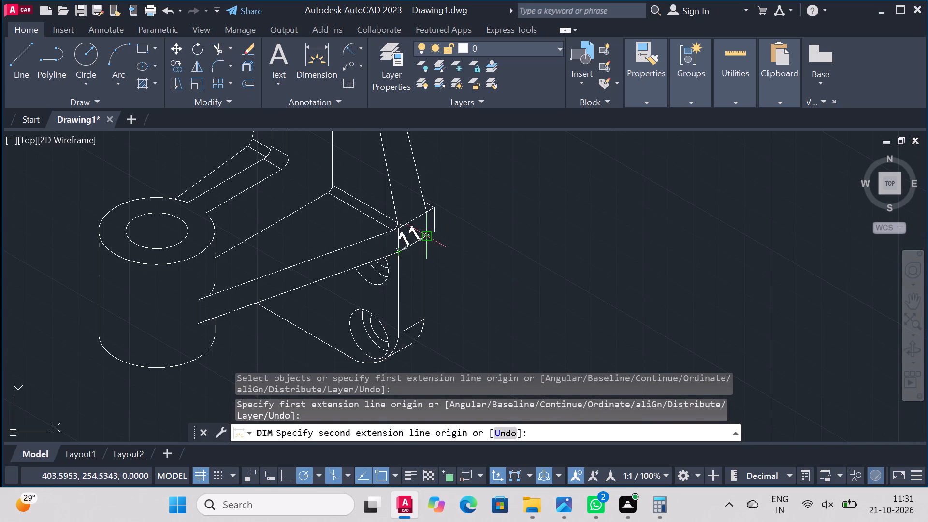
{"action": "scroll", "coordinate": [422, 238], "scroll_direction": "up", "scroll_amount": 4}
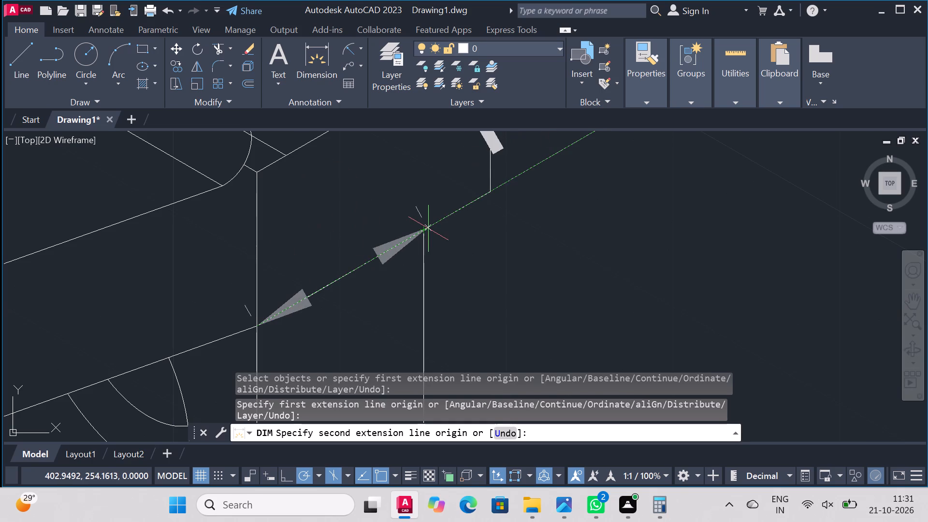
{"action": "right_click", "coordinate": [428, 229]}
{"action": "left_click", "coordinate": [471, 238]}
Extend the two short 30° edges at the plate's lower corner to meet its front outline.
{"action": "scroll", "coordinate": [534, 249], "scroll_direction": "down", "scroll_amount": 4}
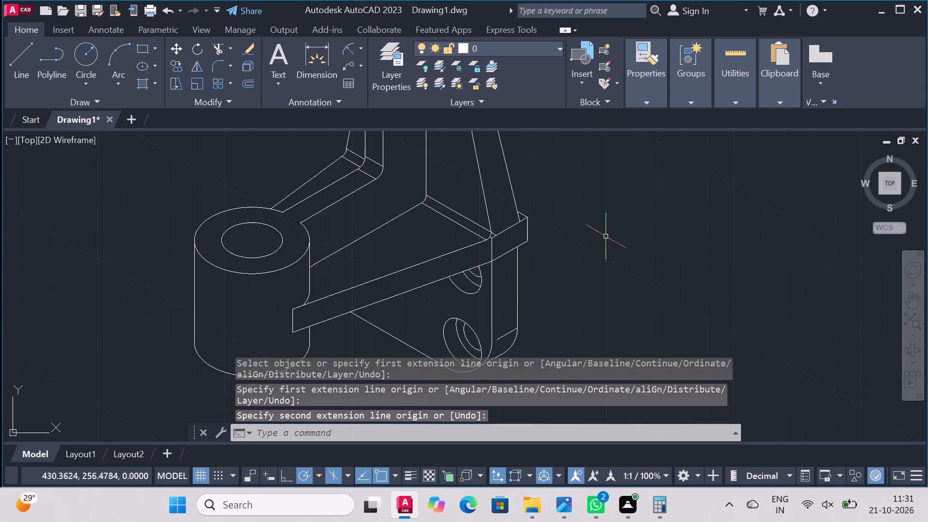
{"action": "scroll", "coordinate": [625, 214], "scroll_direction": "up", "scroll_amount": 2}
{"action": "scroll", "coordinate": [380, 244], "scroll_direction": "down", "scroll_amount": 3}
{"action": "scroll", "coordinate": [379, 333], "scroll_direction": "up", "scroll_amount": 3}
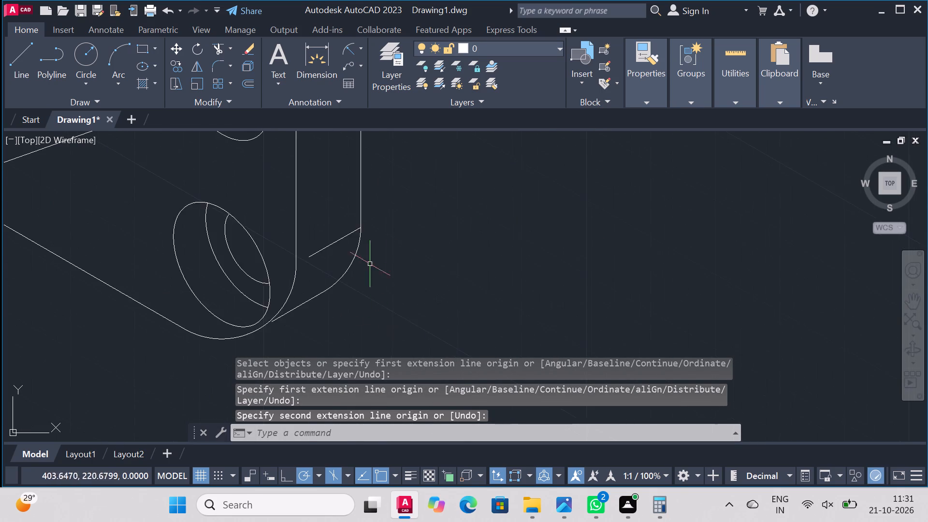
{"action": "scroll", "coordinate": [384, 238], "scroll_direction": "down", "scroll_amount": 2}
{"action": "left_click", "coordinate": [227, 48]}
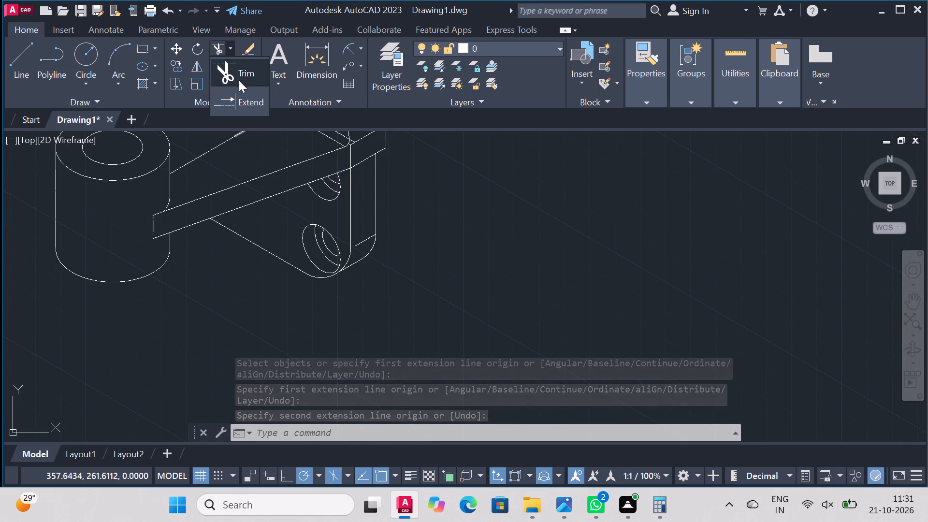
{"action": "left_click", "coordinate": [239, 100]}
{"action": "scroll", "coordinate": [356, 263], "scroll_direction": "up", "scroll_amount": 3}
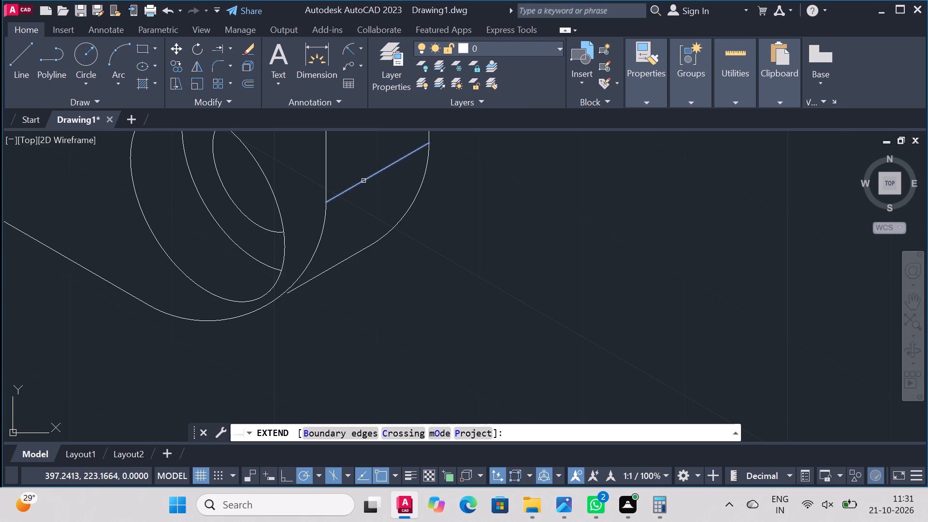
{"action": "left_click", "coordinate": [363, 181]}
{"action": "left_click", "coordinate": [325, 274]}
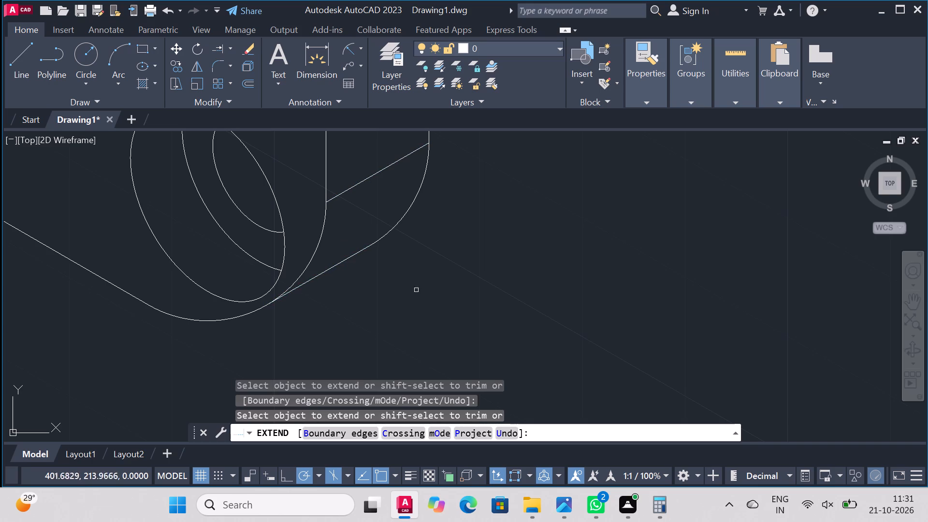
{"action": "scroll", "coordinate": [476, 253], "scroll_direction": "down", "scroll_amount": 4}
{"action": "scroll", "coordinate": [511, 204], "scroll_direction": "up", "scroll_amount": 2}
{"action": "scroll", "coordinate": [507, 255], "scroll_direction": "down", "scroll_amount": 1}
{"action": "scroll", "coordinate": [509, 191], "scroll_direction": "up", "scroll_amount": 2}
{"action": "right_click", "coordinate": [450, 222]}
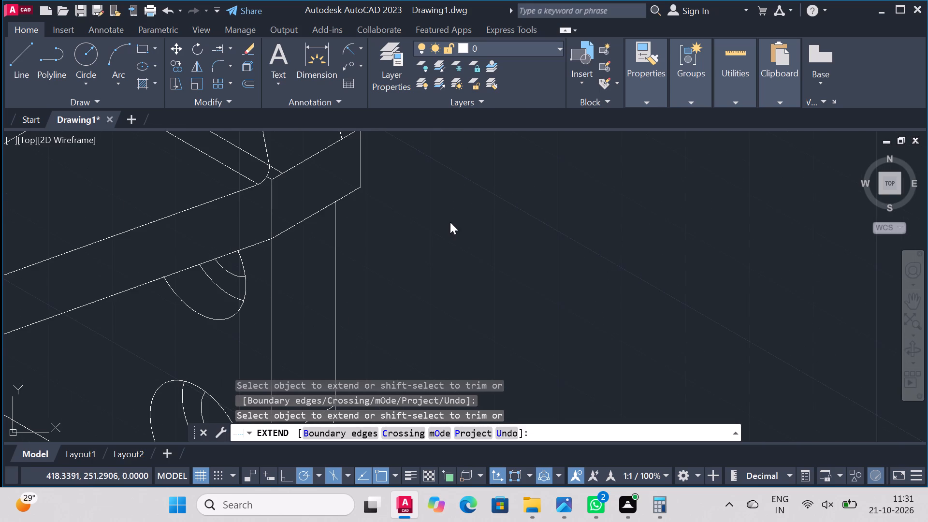
{"action": "left_click", "coordinate": [503, 224]}
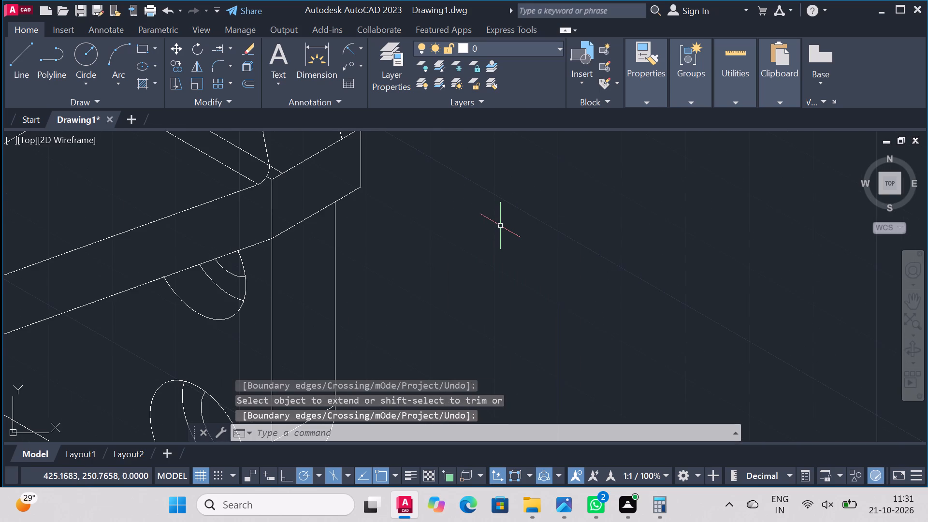
Trim the 30° edge under the ribs' extended end between the plate's two vertical edges.
{"action": "scroll", "coordinate": [451, 309], "scroll_direction": "down", "scroll_amount": 2}
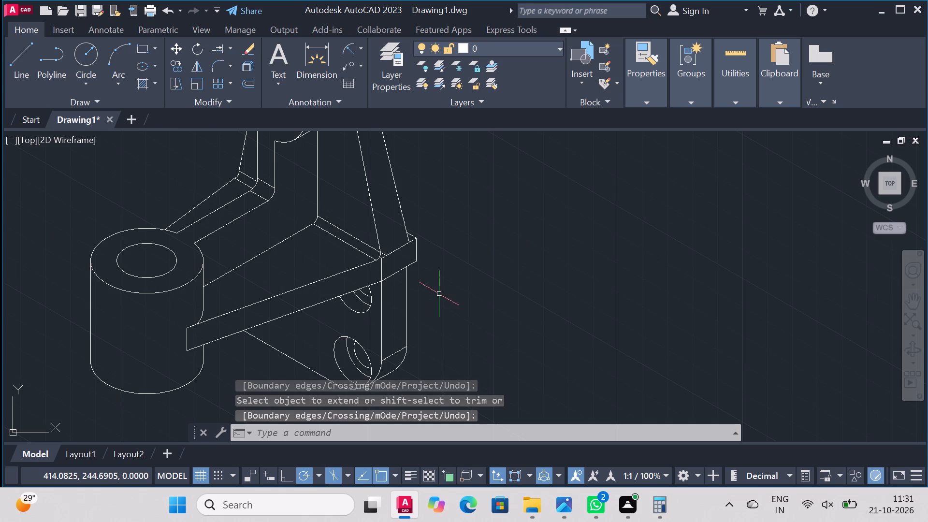
{"action": "scroll", "coordinate": [418, 294], "scroll_direction": "up", "scroll_amount": 2}
{"action": "left_click", "coordinate": [230, 46]}
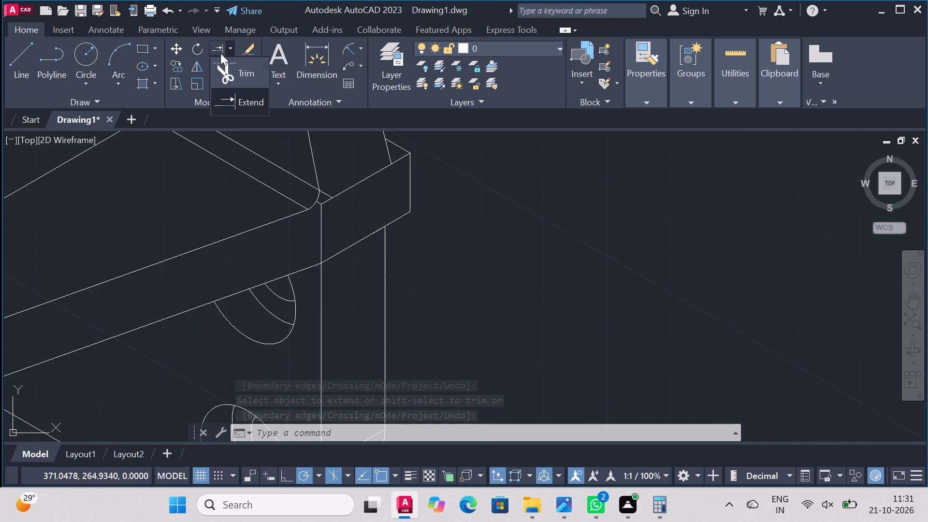
{"action": "left_click", "coordinate": [232, 80]}
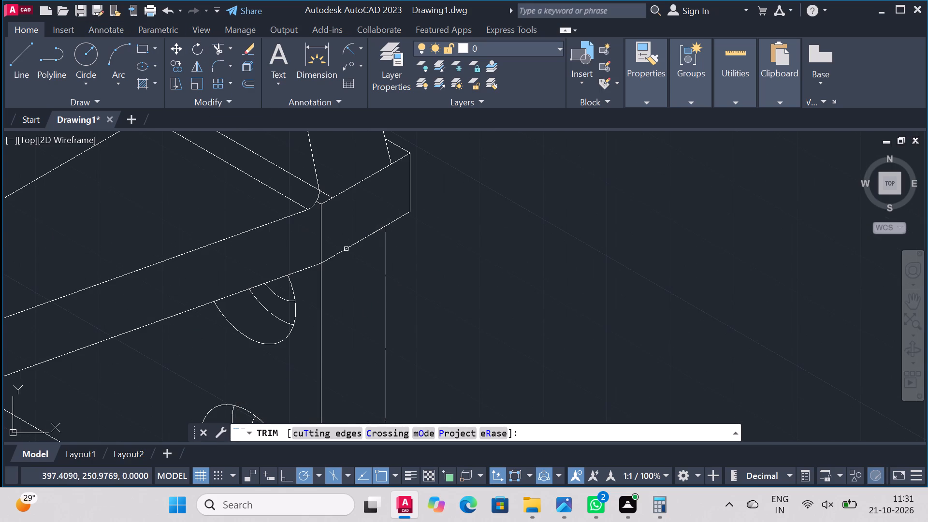
{"action": "left_click", "coordinate": [346, 249]}
{"action": "left_click", "coordinate": [377, 232]}
{"action": "scroll", "coordinate": [487, 246], "scroll_direction": "down", "scroll_amount": 4}
{"action": "scroll", "coordinate": [480, 273], "scroll_direction": "up", "scroll_amount": 1}
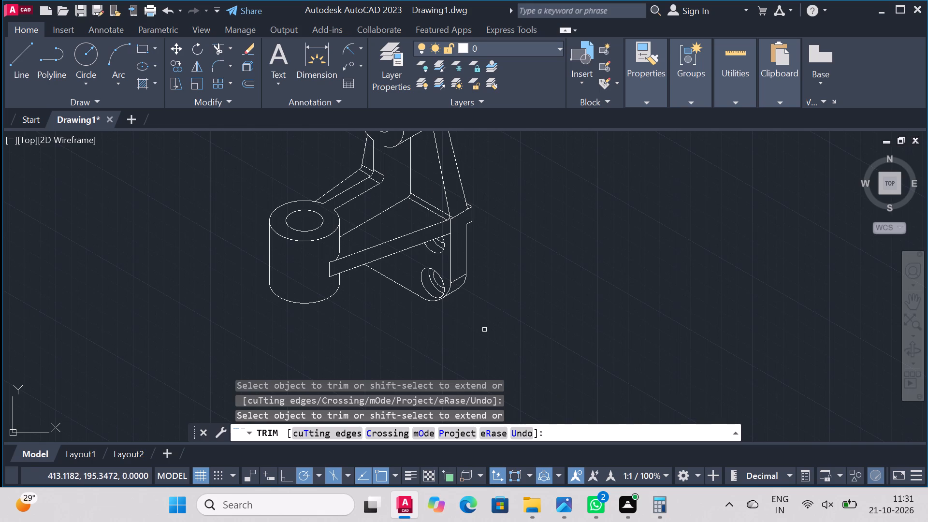
{"action": "scroll", "coordinate": [472, 336], "scroll_direction": "down", "scroll_amount": 1}
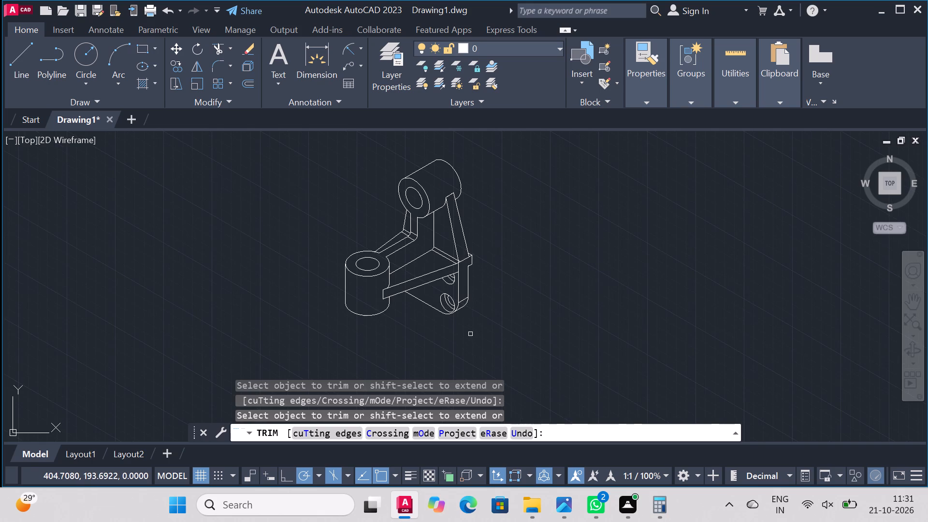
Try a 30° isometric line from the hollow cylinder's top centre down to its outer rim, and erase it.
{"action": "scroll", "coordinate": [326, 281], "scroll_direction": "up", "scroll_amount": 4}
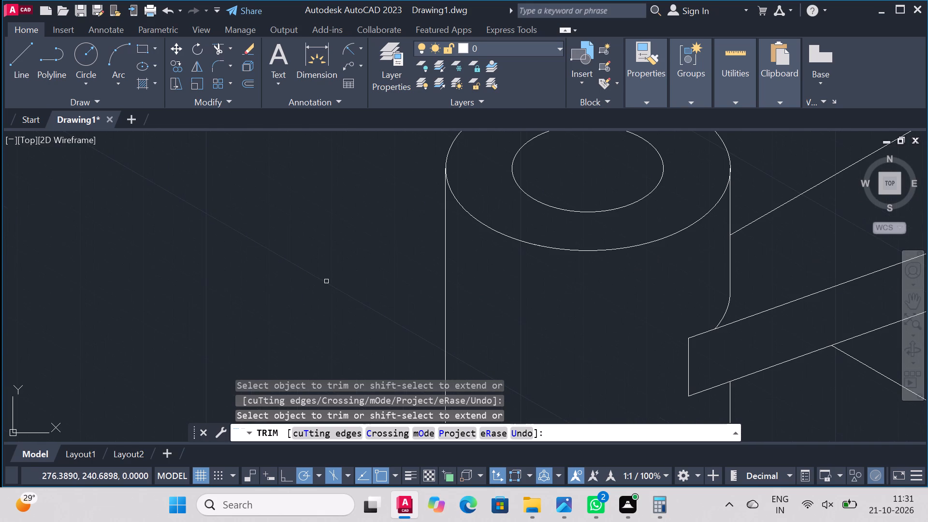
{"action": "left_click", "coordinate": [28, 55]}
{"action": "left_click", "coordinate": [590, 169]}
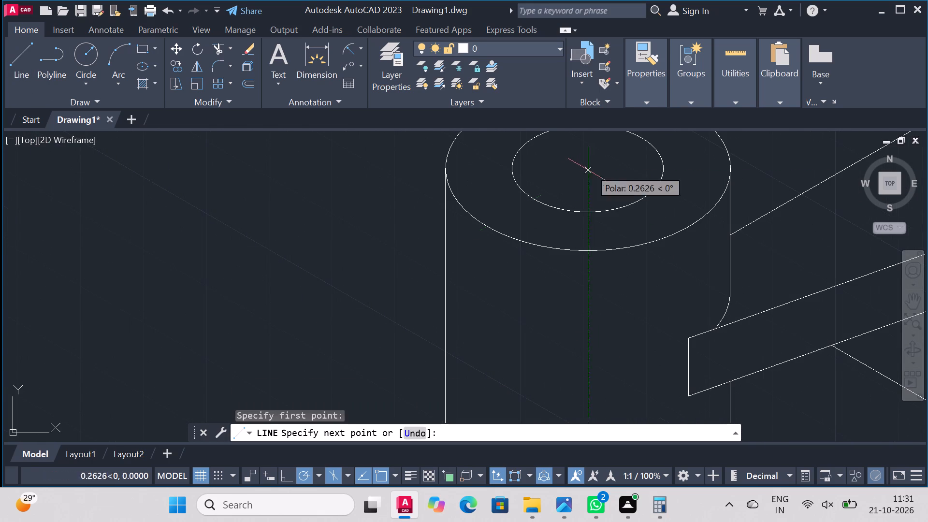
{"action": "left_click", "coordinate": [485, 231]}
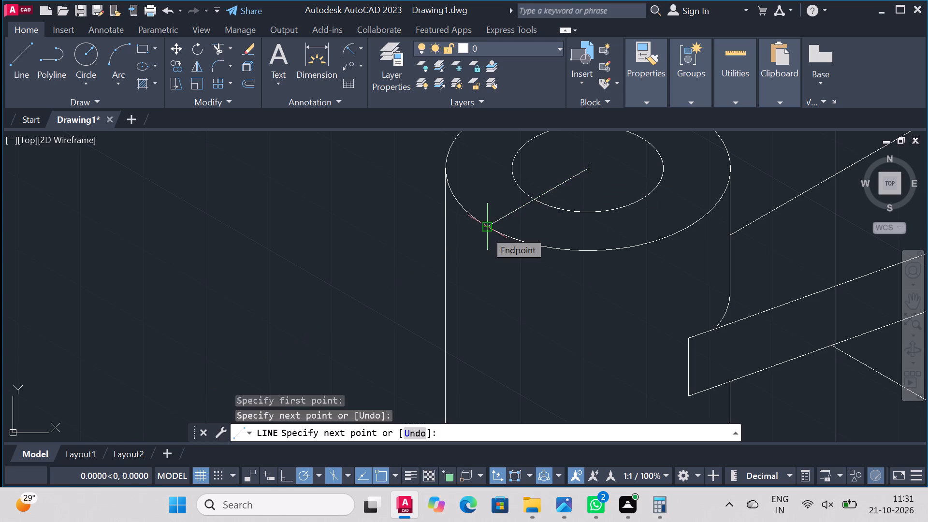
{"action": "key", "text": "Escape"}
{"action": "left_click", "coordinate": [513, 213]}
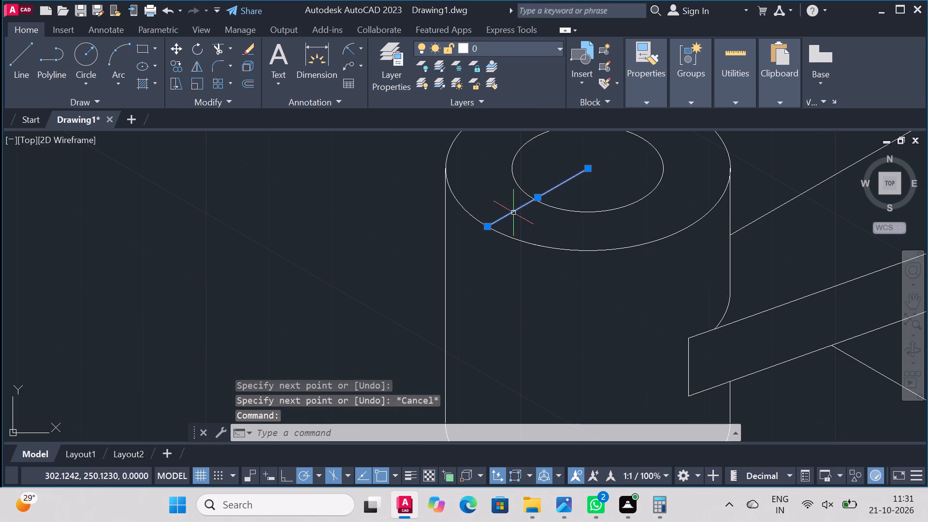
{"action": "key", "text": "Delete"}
Draw an 18-unit line at 210° from the hollow cylinder's top centre, running out past its outer rim.
{"action": "right_click", "coordinate": [299, 230]}
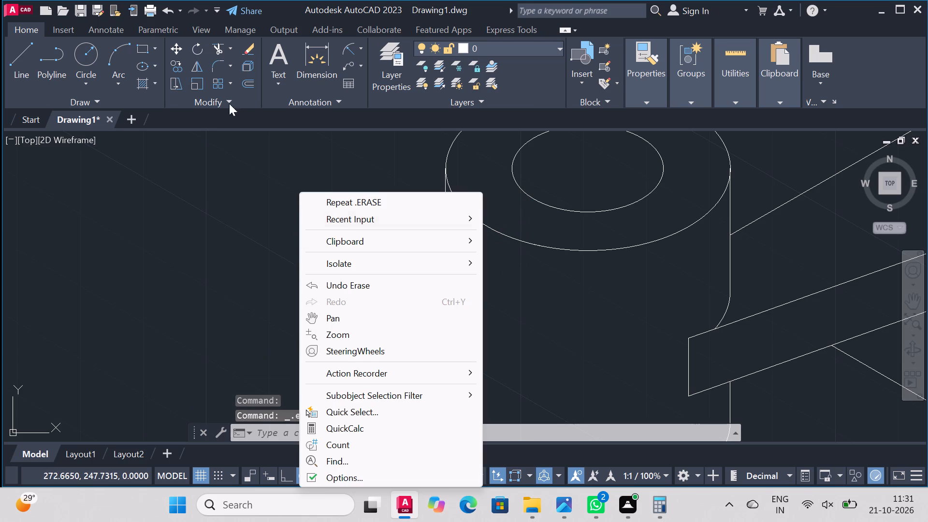
{"action": "left_click", "coordinate": [20, 57]}
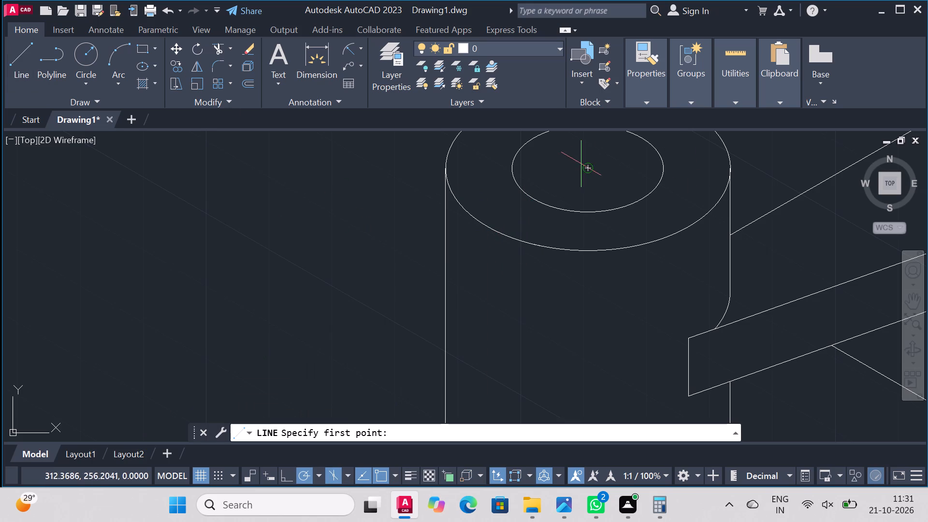
{"action": "left_click", "coordinate": [589, 169]}
{"action": "type", "text": "18"}
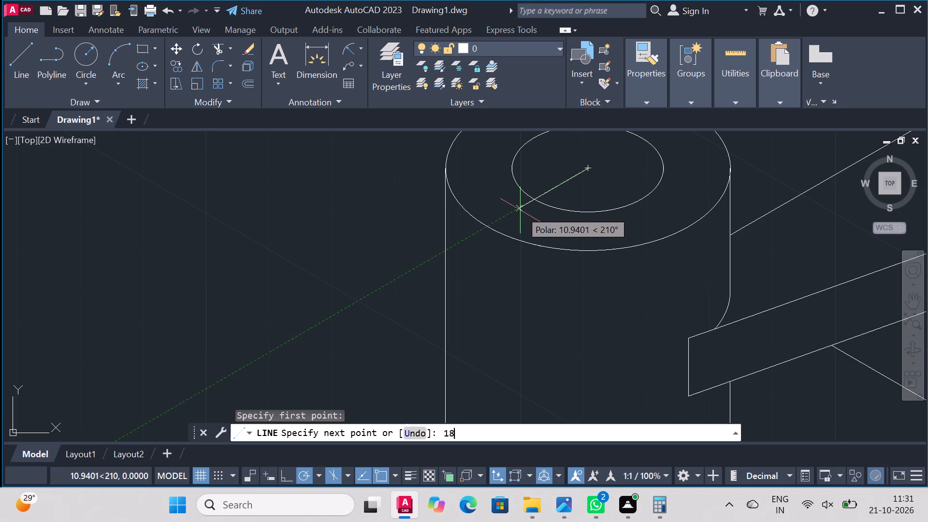
{"action": "key", "text": "Return"}
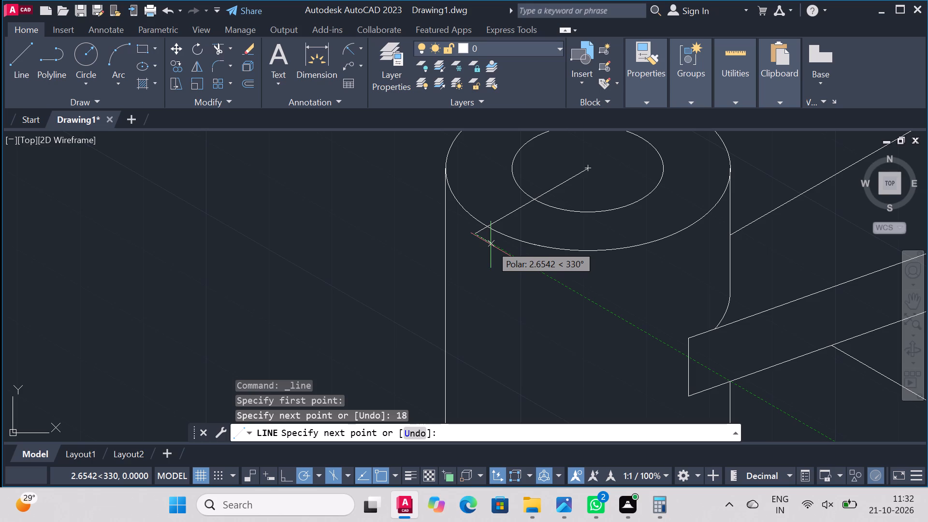
Draw a 10 by 10 isometric square hanging from the 18-unit line's outer end, with its upper edge centred on that endpoint.
{"action": "key", "text": "e"}
{"action": "key", "text": "Return"}
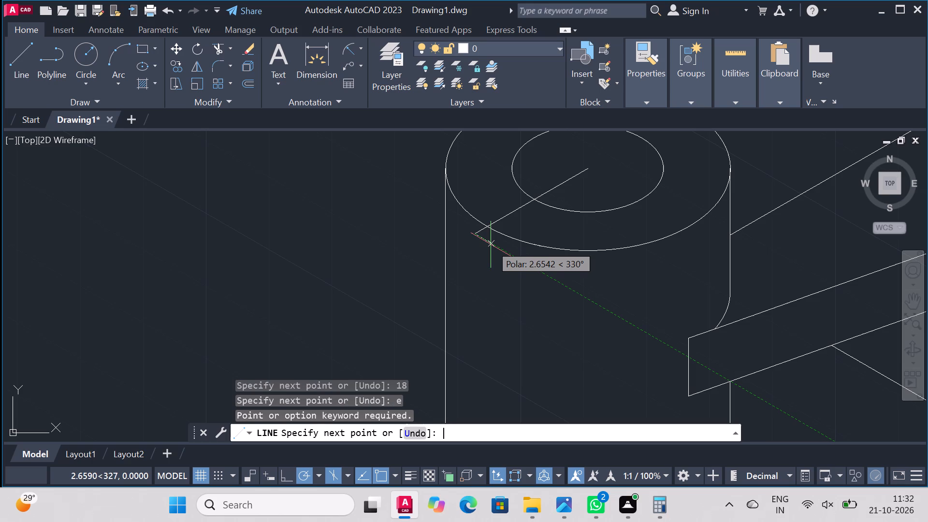
{"action": "key", "text": "5"}
{"action": "key", "text": "Return"}
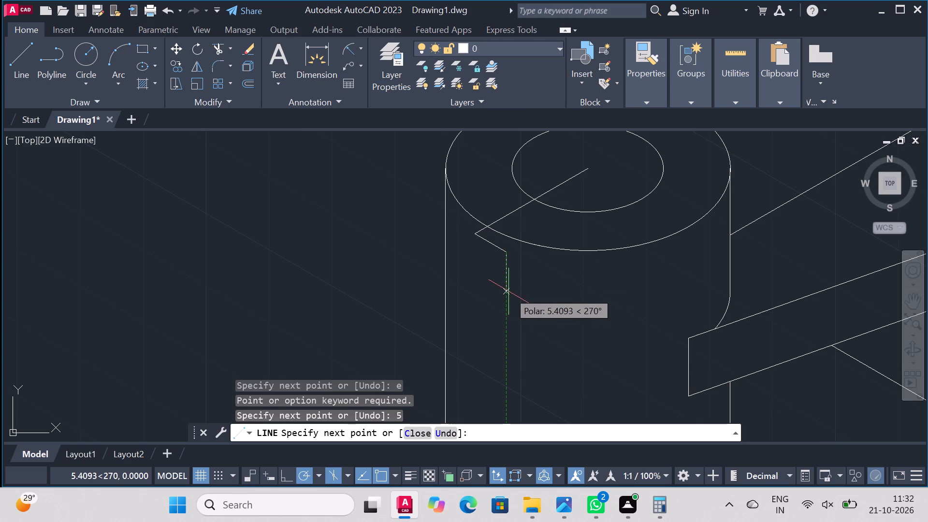
{"action": "type", "text": "10"}
{"action": "key", "text": "Return"}
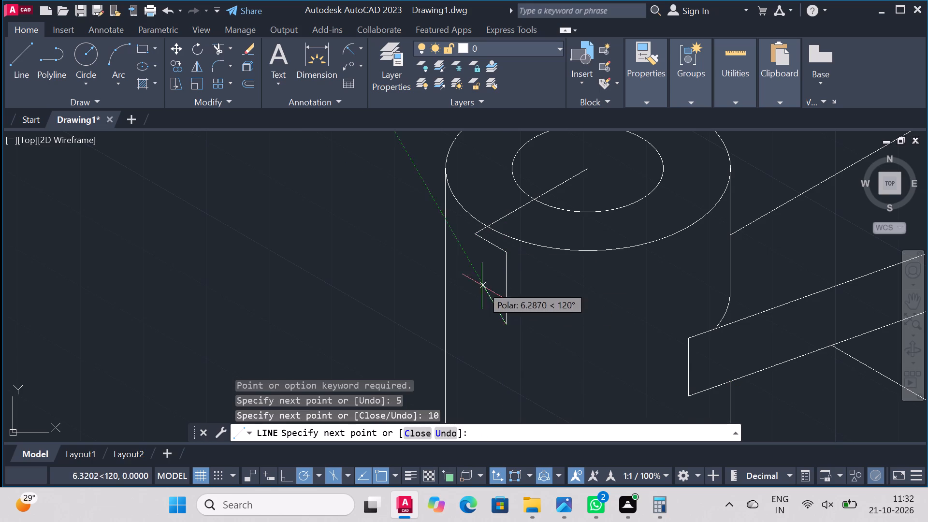
{"action": "type", "text": "10"}
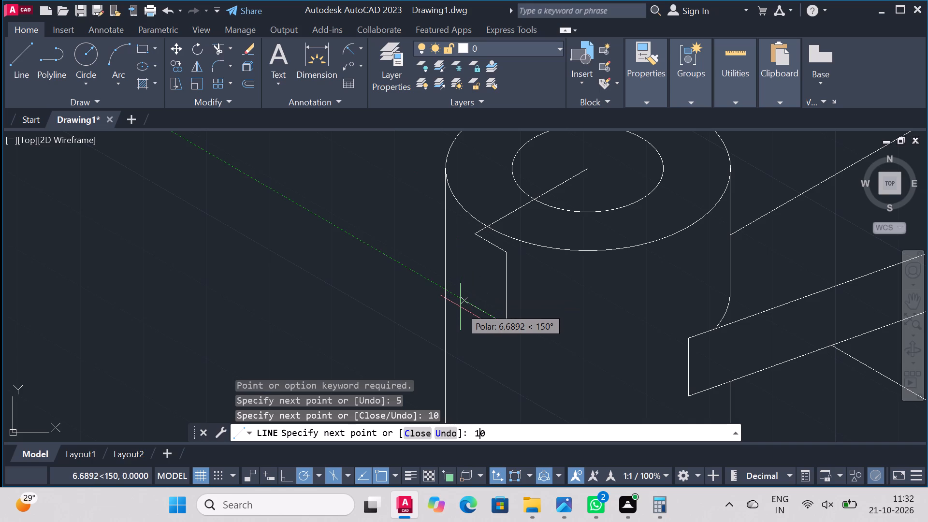
{"action": "key", "text": "Return"}
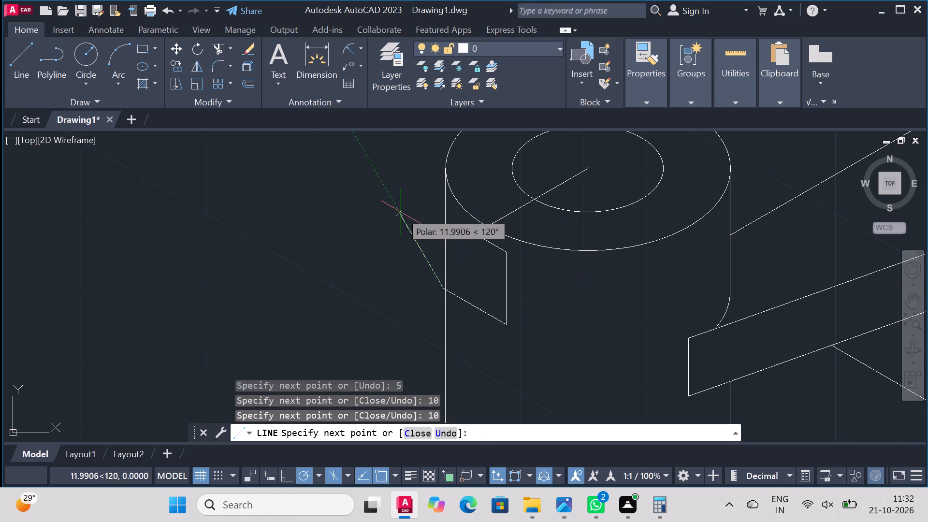
{"action": "key", "text": "ctrl+z"}
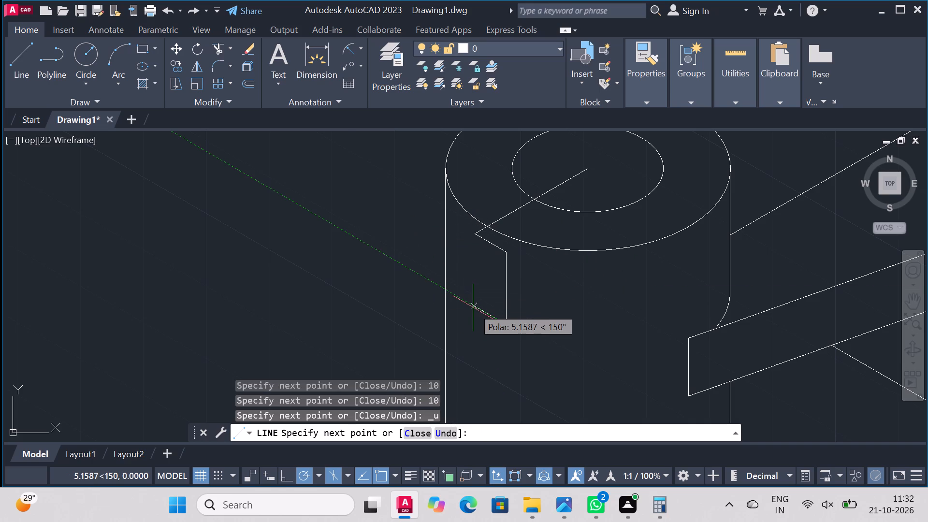
{"action": "type", "text": "10"}
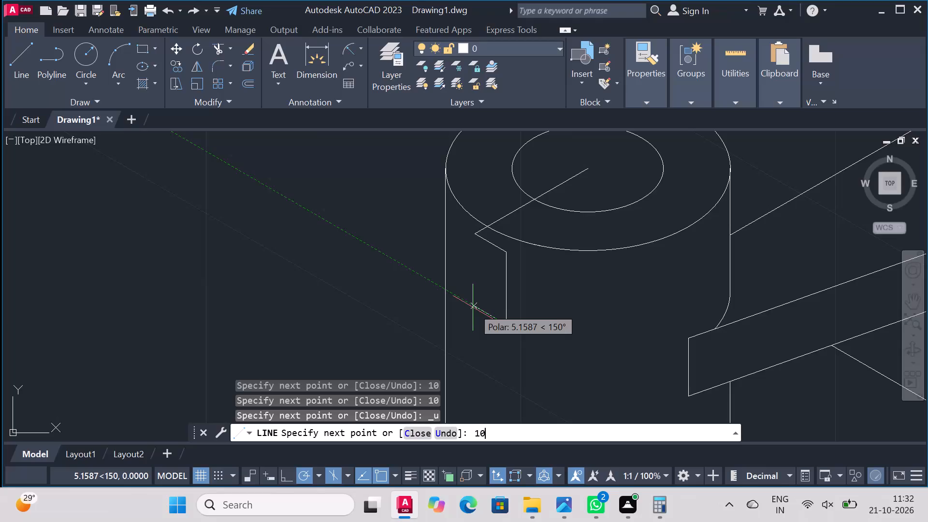
{"action": "key", "text": "Return"}
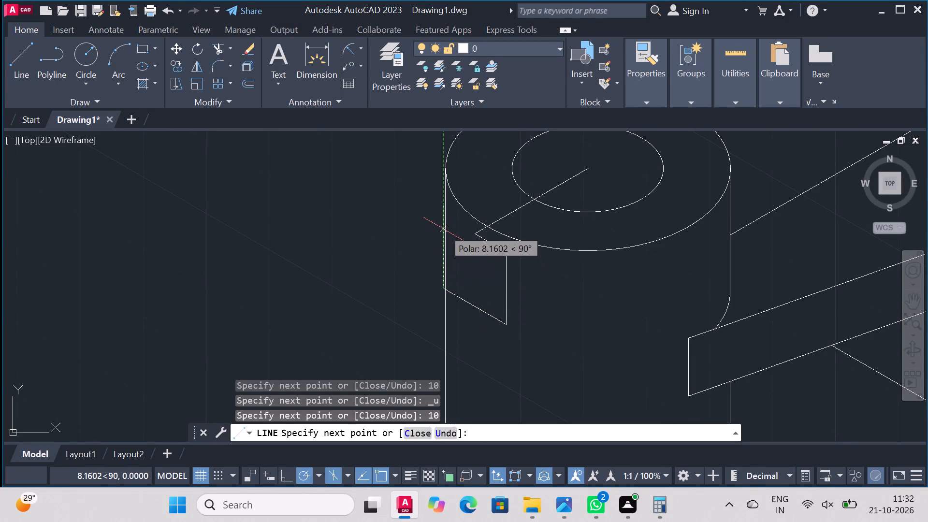
{"action": "type", "text": "10"}
{"action": "key", "text": "Return"}
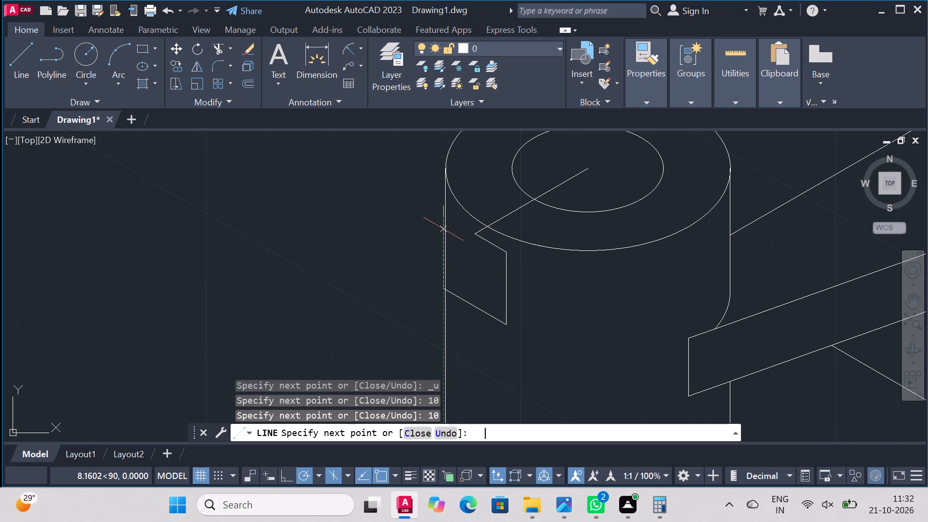
{"action": "left_click", "coordinate": [475, 232]}
{"action": "right_click", "coordinate": [475, 232]}
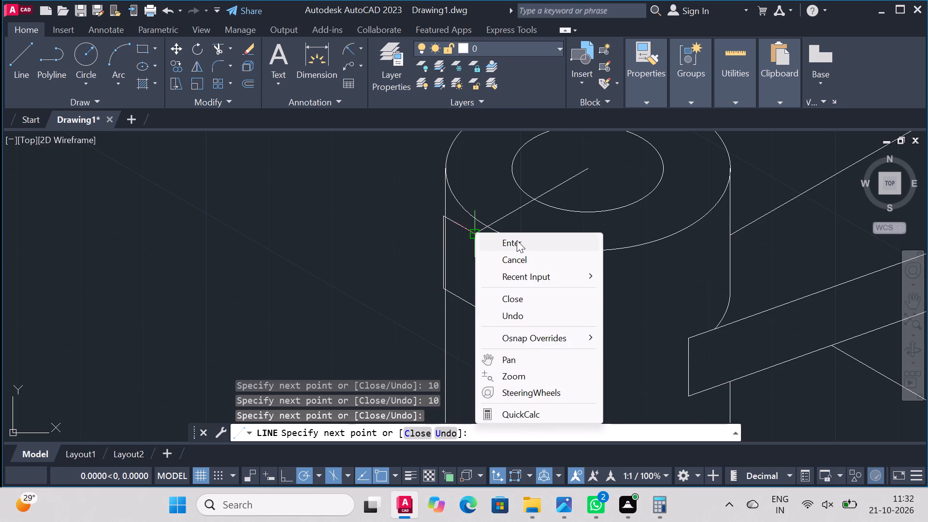
{"action": "left_click", "coordinate": [517, 240]}
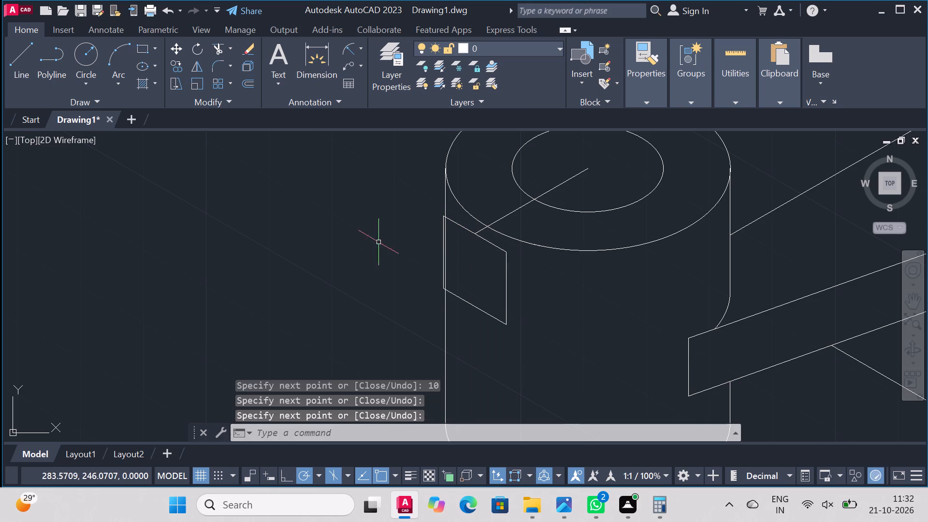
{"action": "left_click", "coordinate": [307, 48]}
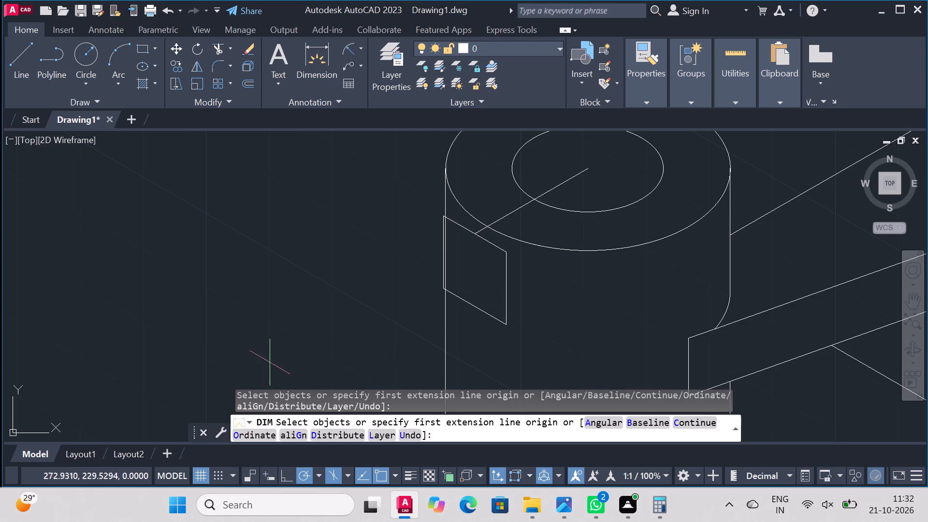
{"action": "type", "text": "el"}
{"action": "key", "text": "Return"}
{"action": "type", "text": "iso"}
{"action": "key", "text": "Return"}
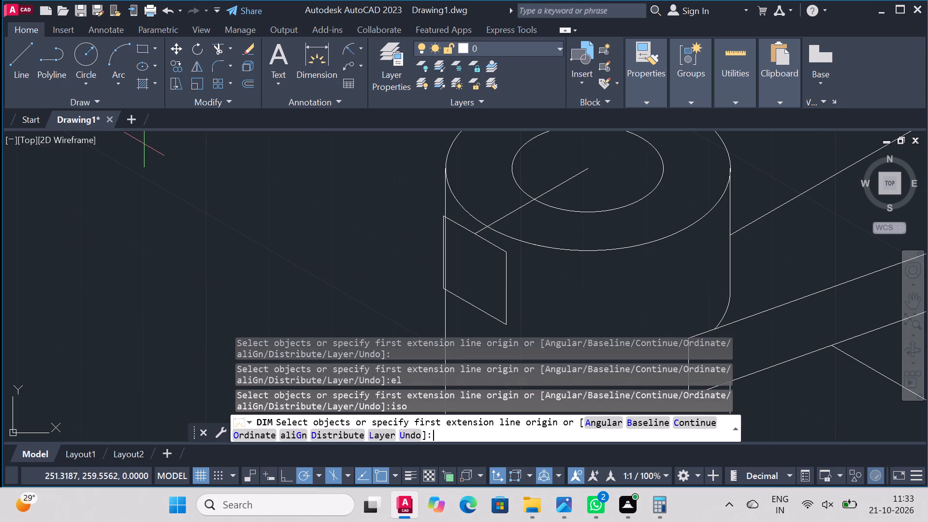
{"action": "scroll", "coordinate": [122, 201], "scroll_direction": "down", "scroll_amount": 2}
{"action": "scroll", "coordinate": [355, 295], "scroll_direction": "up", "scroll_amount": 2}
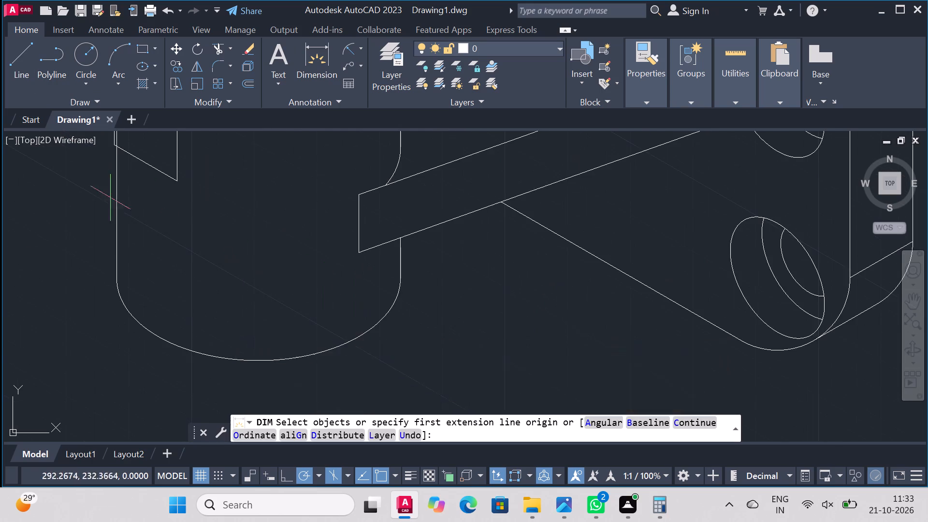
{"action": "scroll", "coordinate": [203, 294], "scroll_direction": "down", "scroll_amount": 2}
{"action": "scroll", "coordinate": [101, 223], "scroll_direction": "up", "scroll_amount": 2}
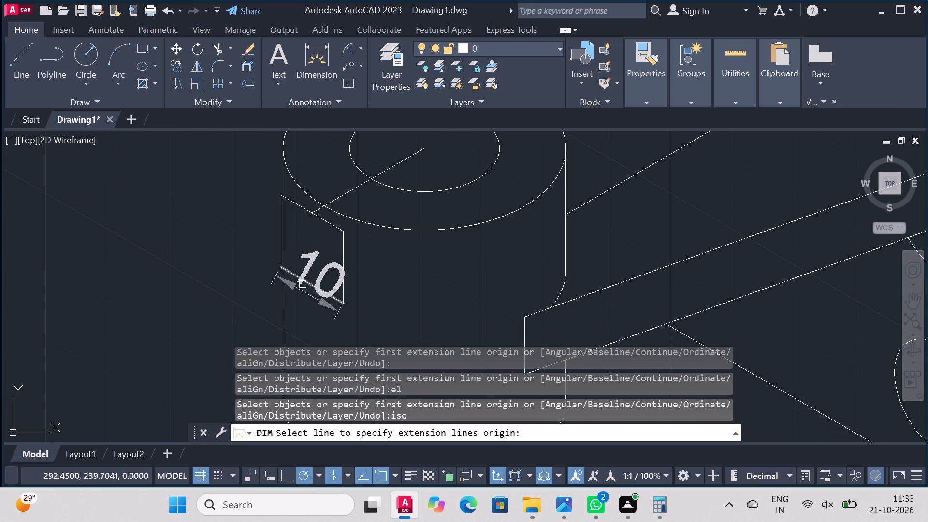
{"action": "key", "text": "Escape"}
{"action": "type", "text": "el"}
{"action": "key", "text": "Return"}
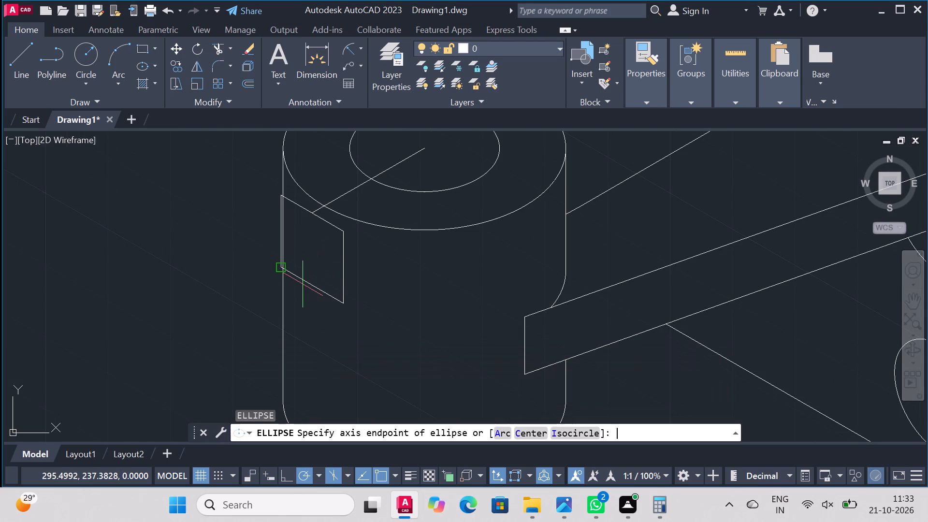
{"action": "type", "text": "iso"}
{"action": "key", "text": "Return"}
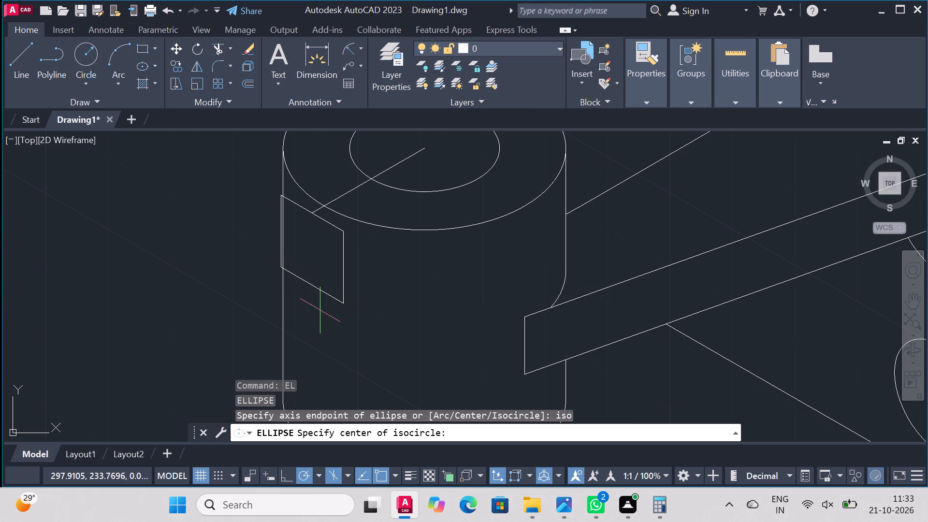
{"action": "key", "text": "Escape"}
Draw a vertical centre line in the isometric square from its upper edge's midpoint to its lower edge's midpoint.
{"action": "left_click", "coordinate": [18, 56]}
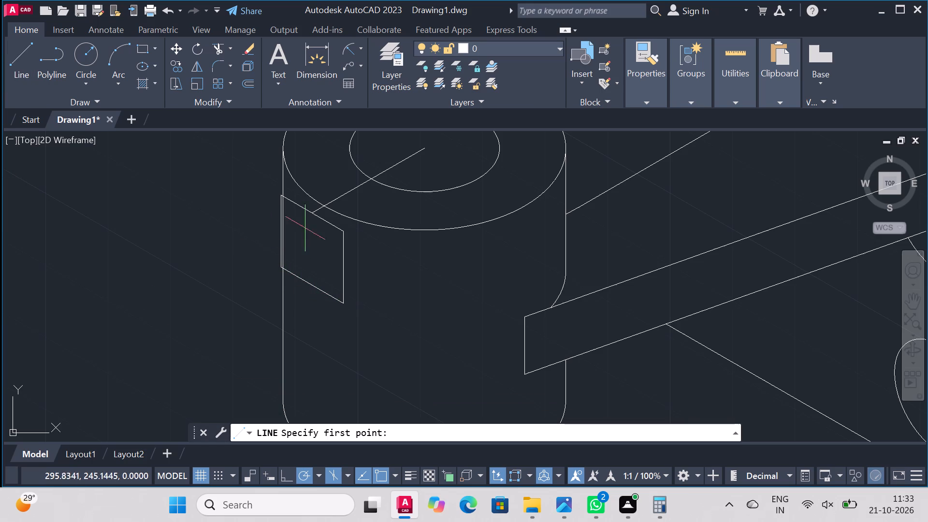
{"action": "left_click", "coordinate": [313, 213]}
{"action": "left_click", "coordinate": [311, 285]}
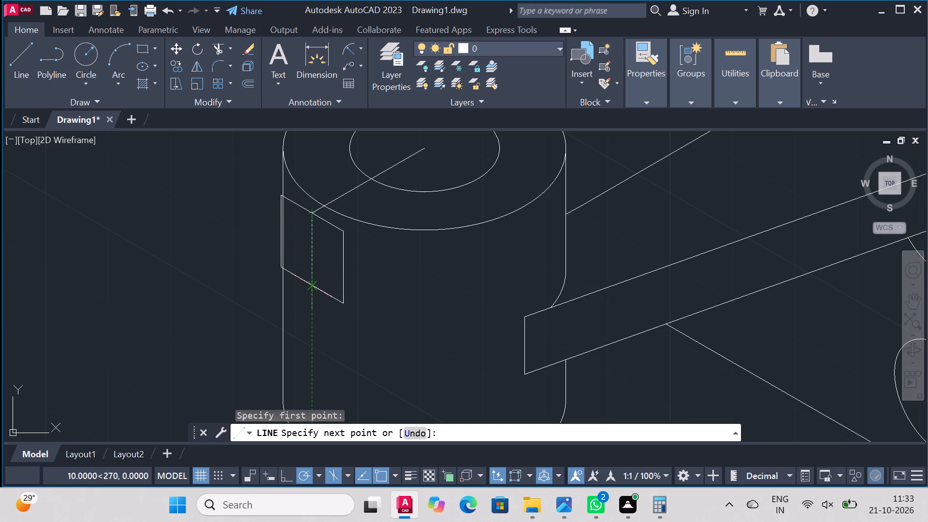
{"action": "right_click", "coordinate": [311, 285]}
{"action": "left_click", "coordinate": [347, 291]}
{"action": "key", "text": "Escape"}
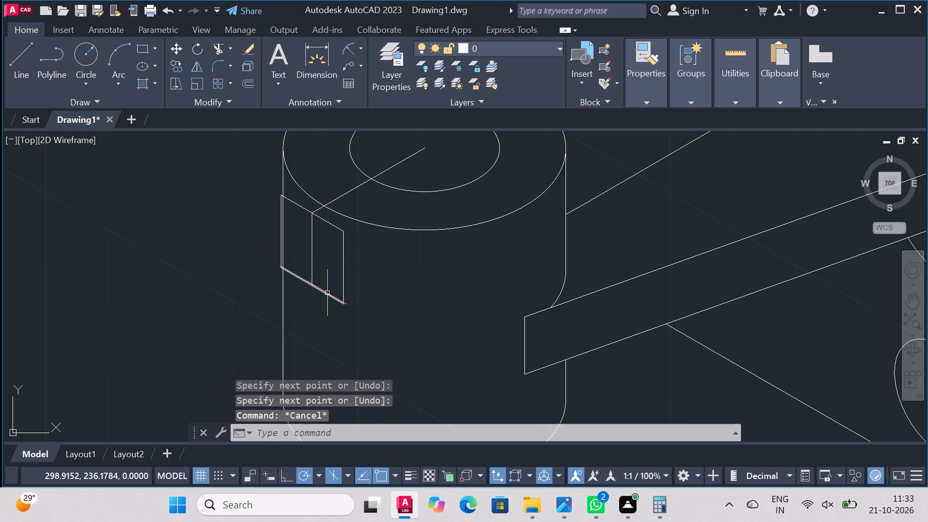
Draw an isocircle of radius 5 centred on the midpoint of the isometric square's lower edge.
{"action": "type", "text": "el"}
{"action": "key", "text": "Return"}
{"action": "type", "text": "iso"}
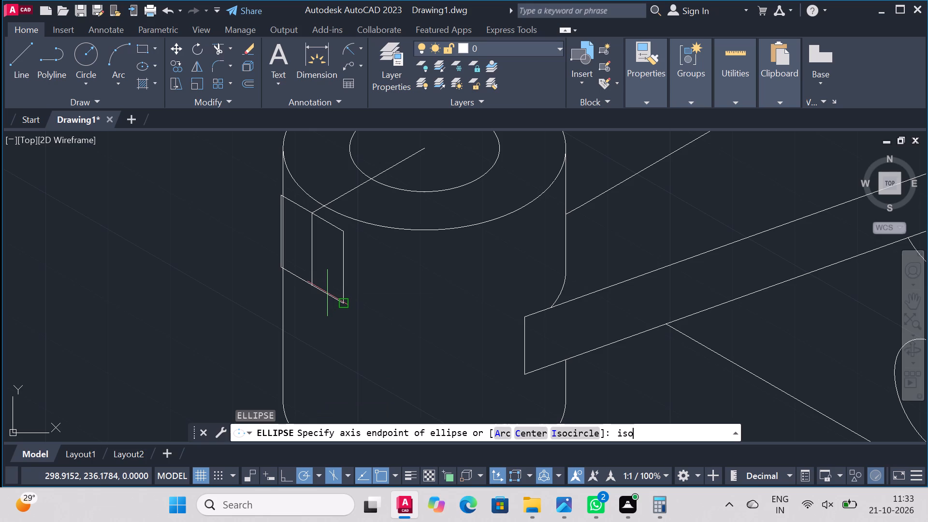
{"action": "key", "text": "Return"}
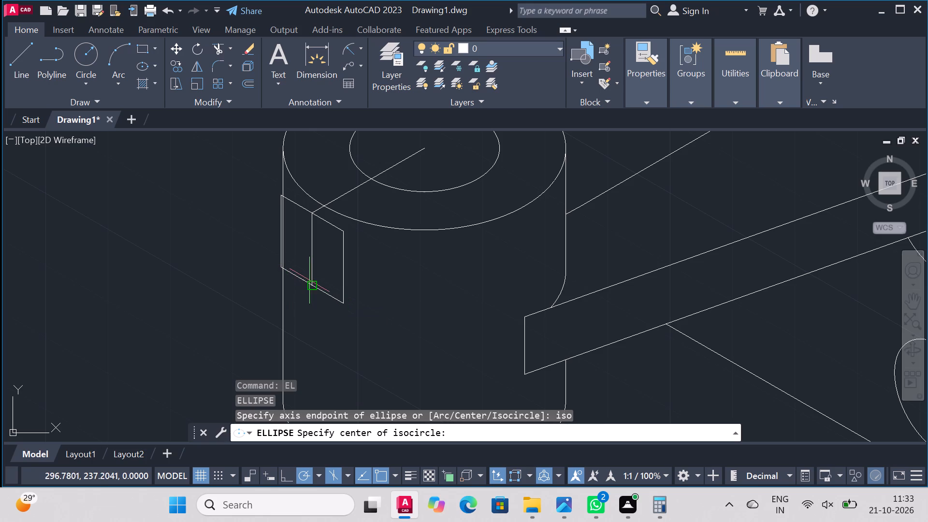
{"action": "left_click", "coordinate": [311, 289]}
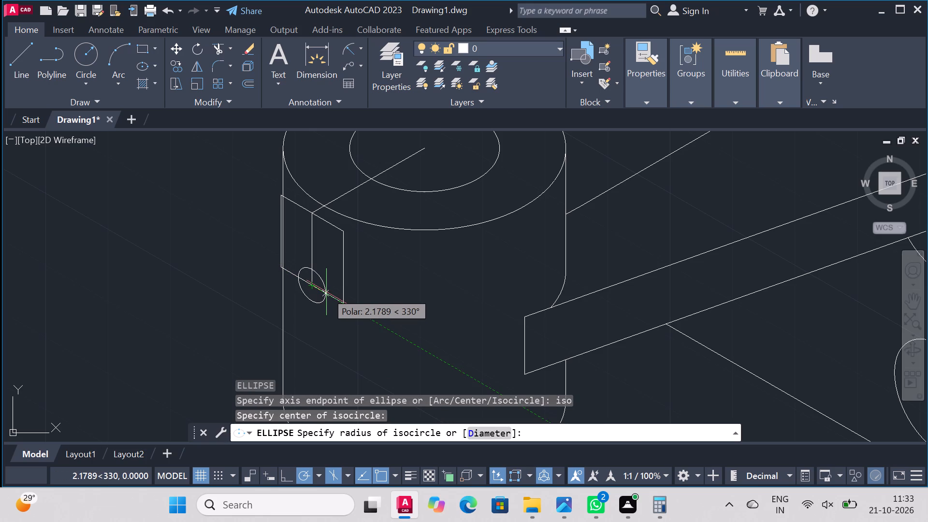
{"action": "key", "text": "r"}
{"action": "key", "text": "Return"}
{"action": "key", "text": "5"}
{"action": "key", "text": "Return"}
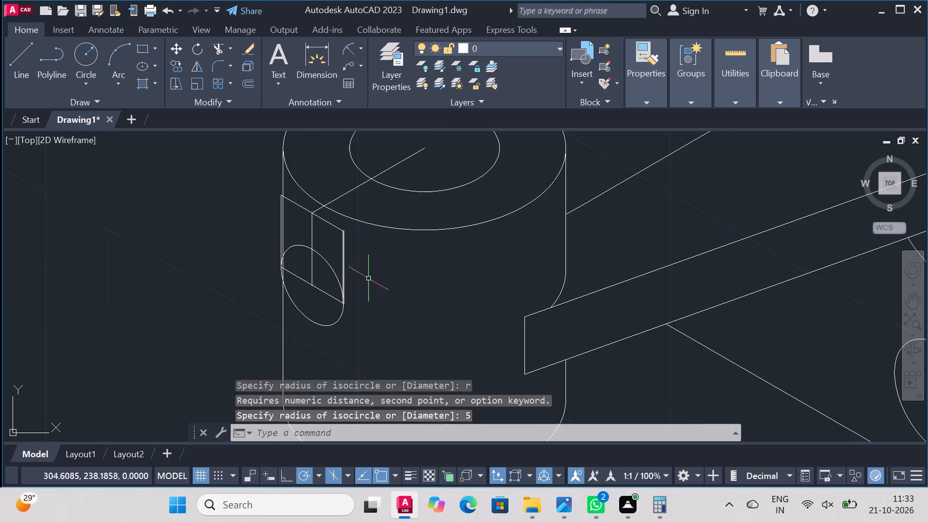
Draw a concentric isocircle of diameter 4.2 inside the radius 5 isocircle.
{"action": "right_click", "coordinate": [151, 222]}
{"action": "left_click", "coordinate": [201, 203]}
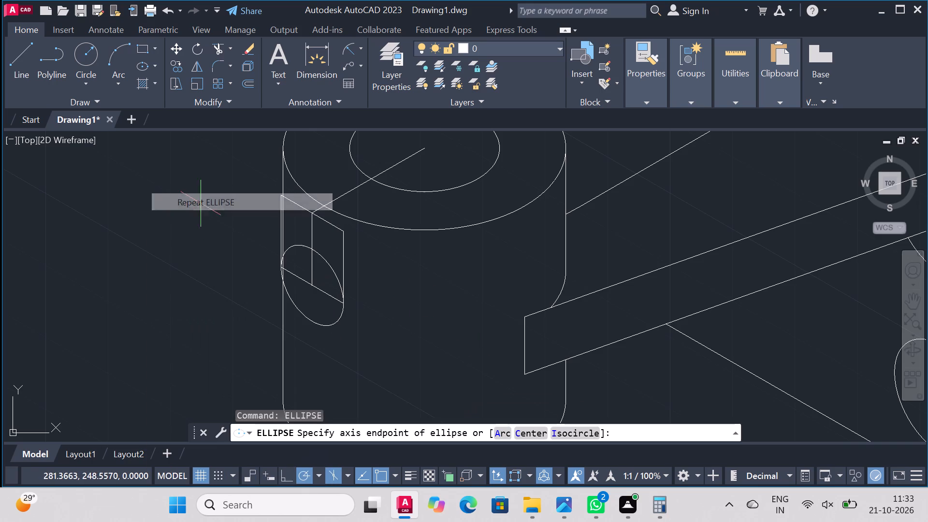
{"action": "type", "text": "iso"}
{"action": "key", "text": "Return"}
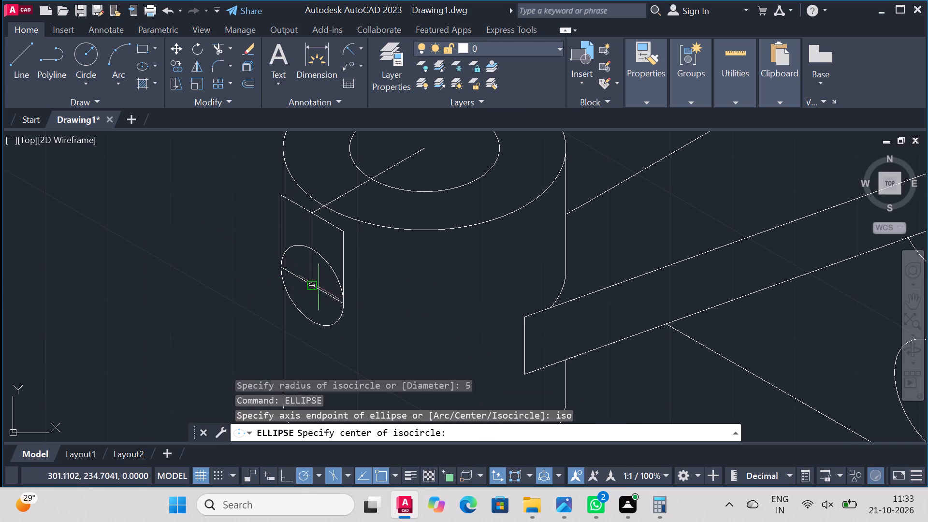
{"action": "left_click", "coordinate": [314, 283]}
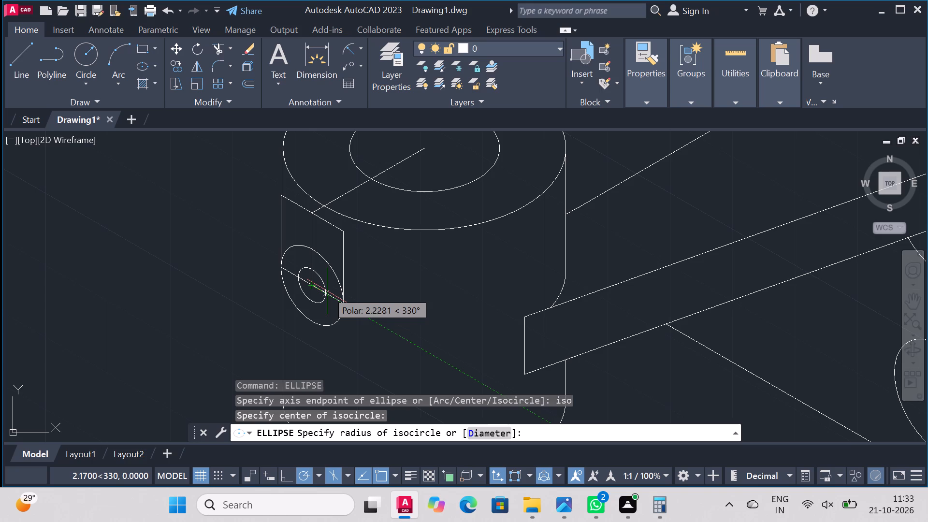
{"action": "key", "text": "d"}
{"action": "key", "text": "Return"}
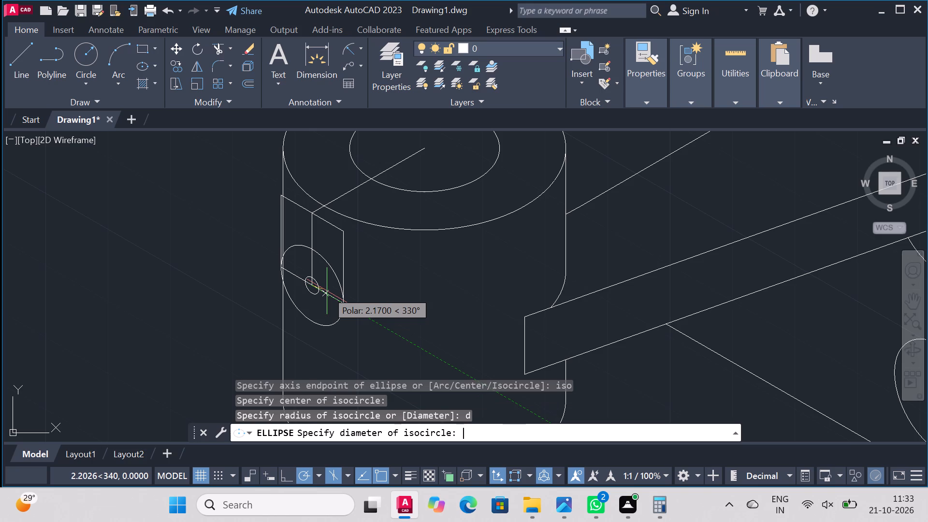
{"action": "type", "text": "4,"}
{"action": "key", "text": "BackSpace"}
{"action": "type", "text": ".2"}
{"action": "key", "text": "Return"}
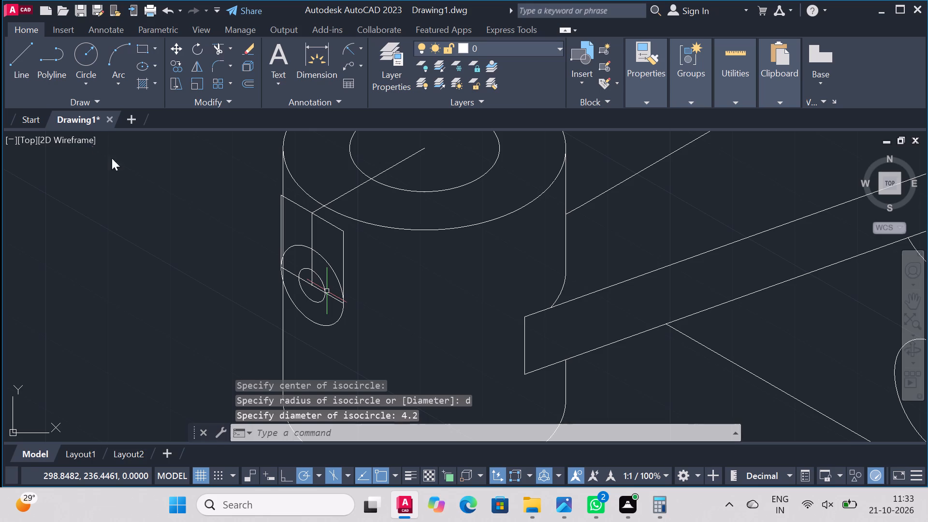
Trim the radius 5 isocircle's upper half, the square's lower edge and the vertical centre line, leaving a round-ended lug outline.
{"action": "left_click", "coordinate": [213, 48]}
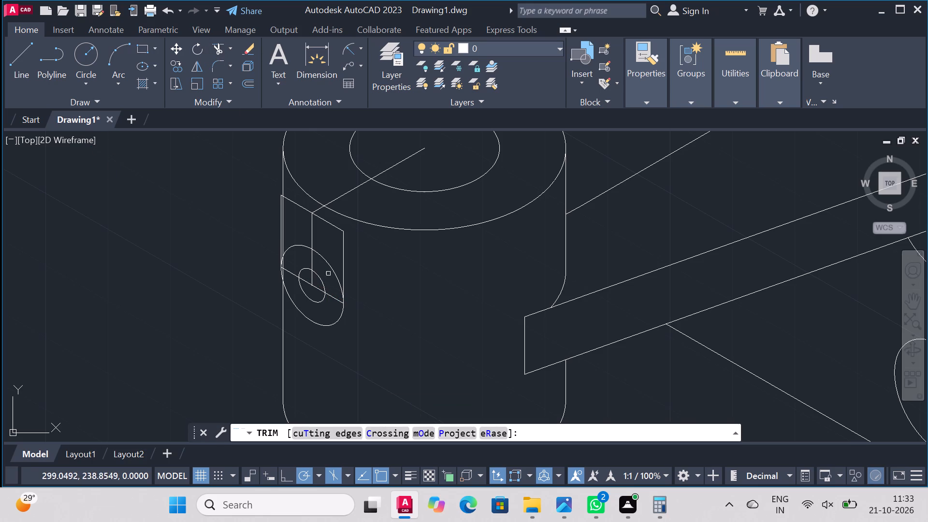
{"action": "left_click", "coordinate": [331, 271]}
{"action": "left_click", "coordinate": [295, 248]}
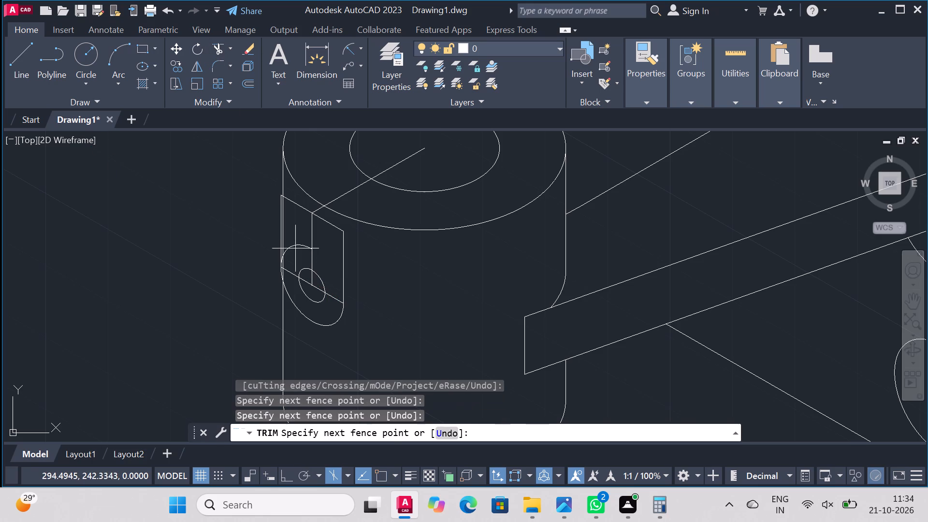
{"action": "left_click", "coordinate": [294, 245]}
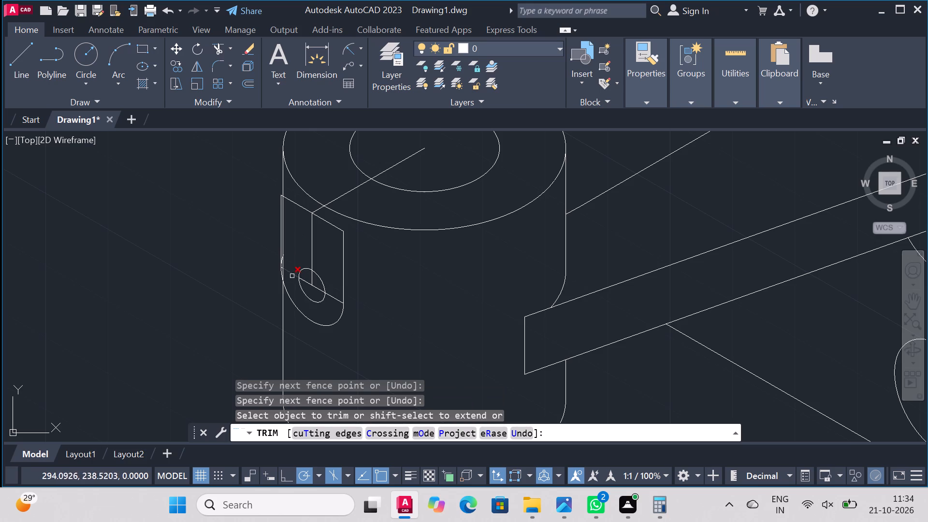
{"action": "left_click", "coordinate": [290, 272]}
{"action": "left_click", "coordinate": [306, 280]}
{"action": "left_click", "coordinate": [316, 289]}
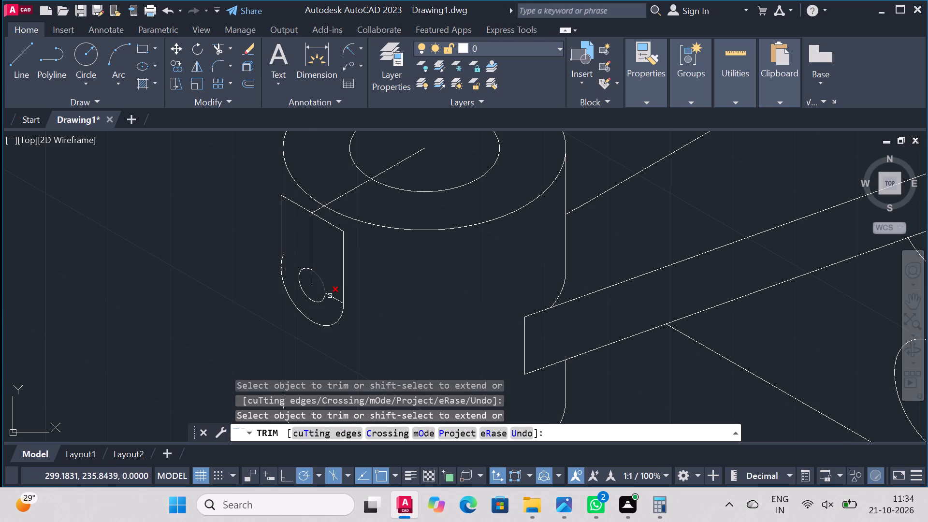
{"action": "left_click", "coordinate": [332, 298]}
{"action": "left_click", "coordinate": [313, 255]}
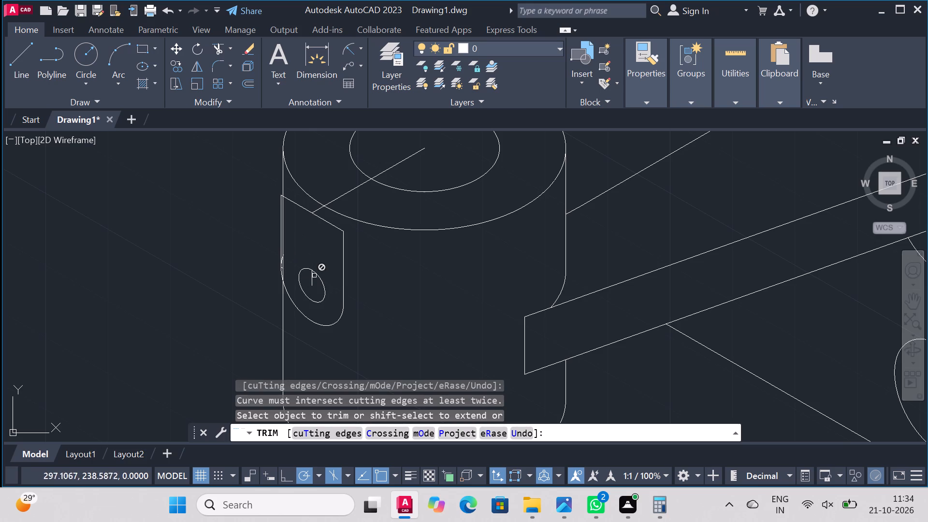
{"action": "left_click", "coordinate": [312, 280]}
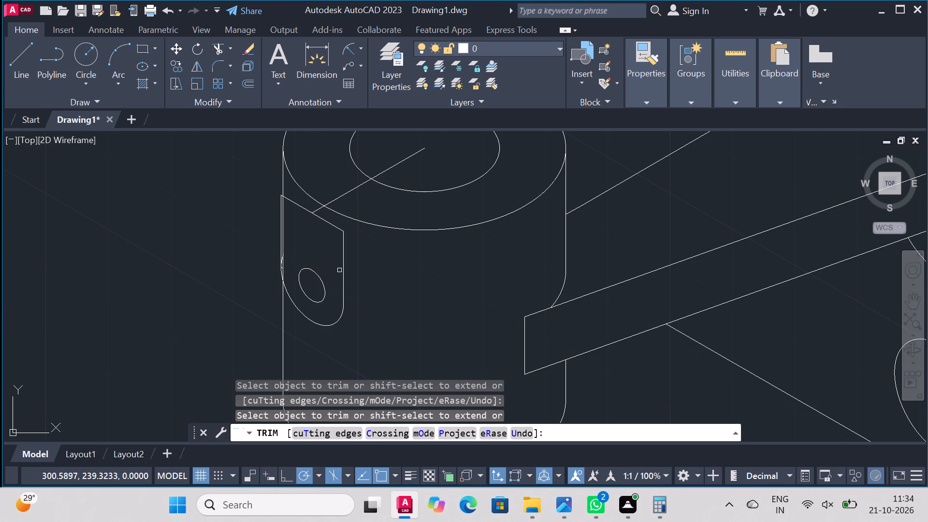
Draw a 30° depth line about 2.8 long from the lug face's upper right corner to the cylinder's outer top rim.
{"action": "left_click", "coordinate": [16, 57]}
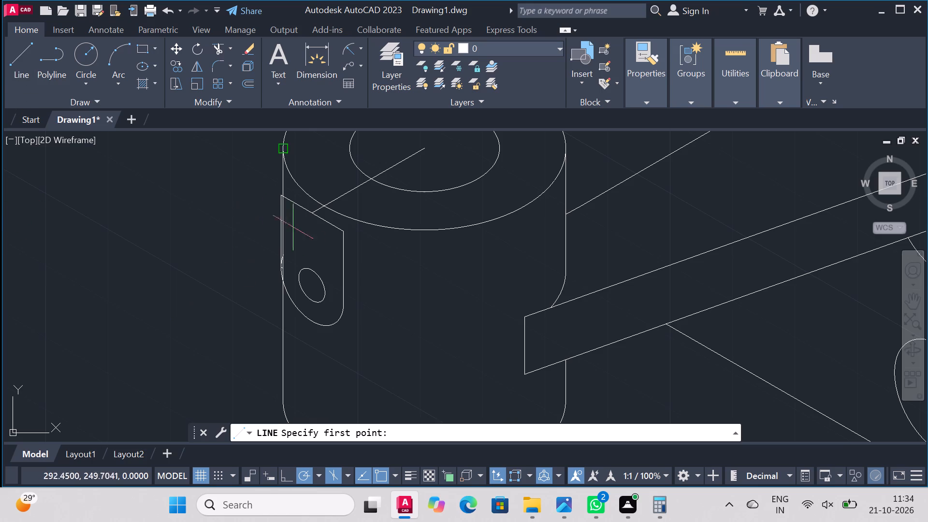
{"action": "left_click", "coordinate": [339, 232]}
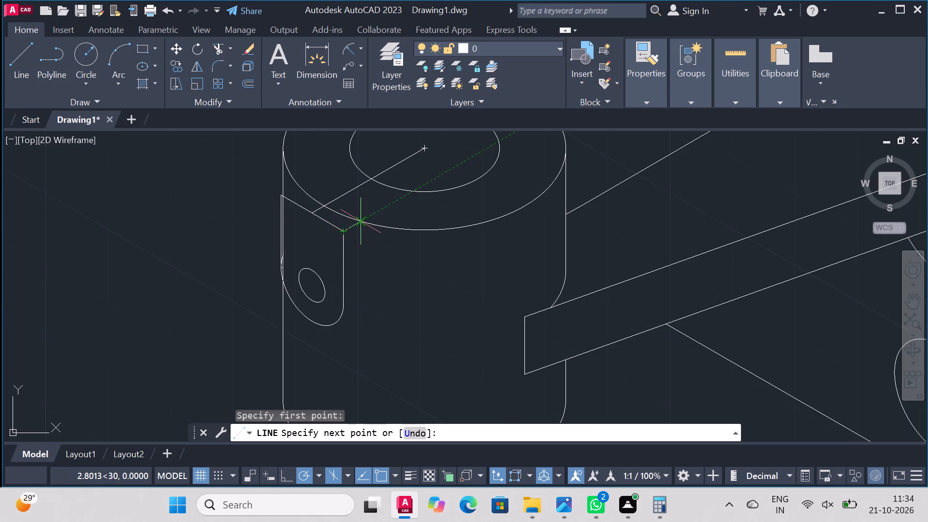
{"action": "left_click", "coordinate": [360, 222]}
{"action": "right_click", "coordinate": [361, 222]}
{"action": "left_click", "coordinate": [405, 227]}
Draw a parallel 30° depth line about 2.8 long from the lug face's upper left corner to the cylinder's outer top rim.
{"action": "right_click", "coordinate": [213, 168]}
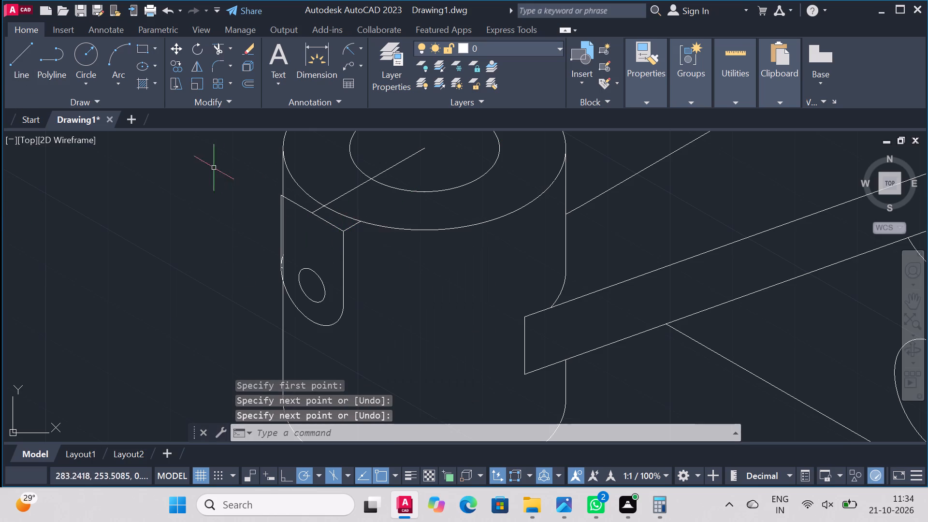
{"action": "left_click", "coordinate": [265, 181]}
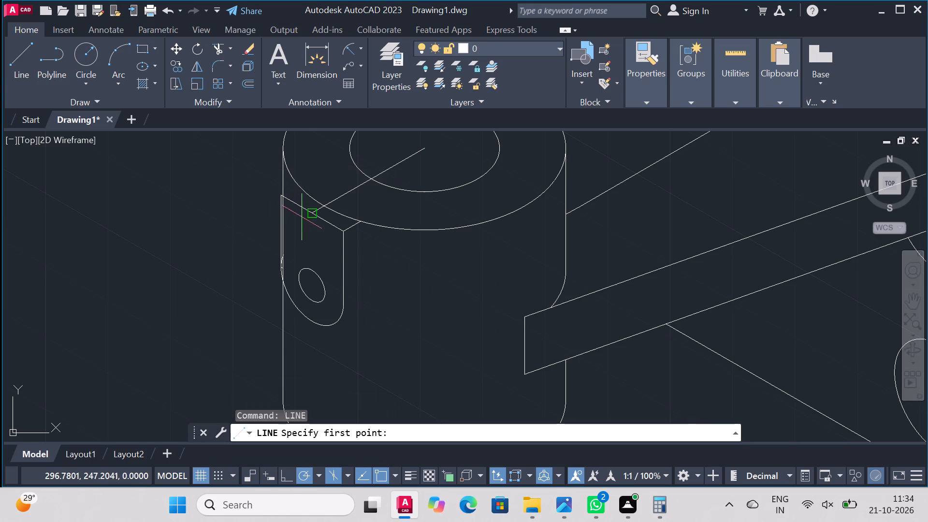
{"action": "scroll", "coordinate": [304, 218], "scroll_direction": "up", "scroll_amount": 2}
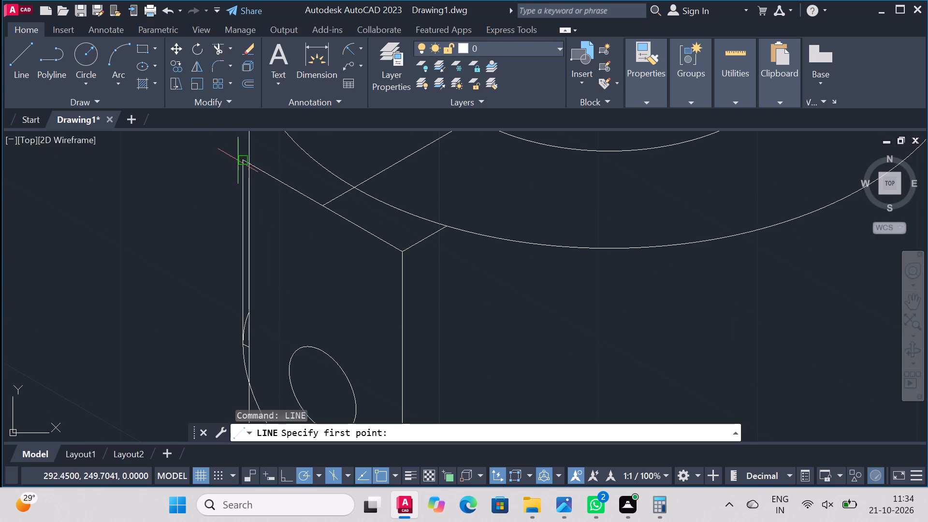
{"action": "left_click", "coordinate": [239, 160]}
{"action": "scroll", "coordinate": [276, 143], "scroll_direction": "down", "scroll_amount": 2}
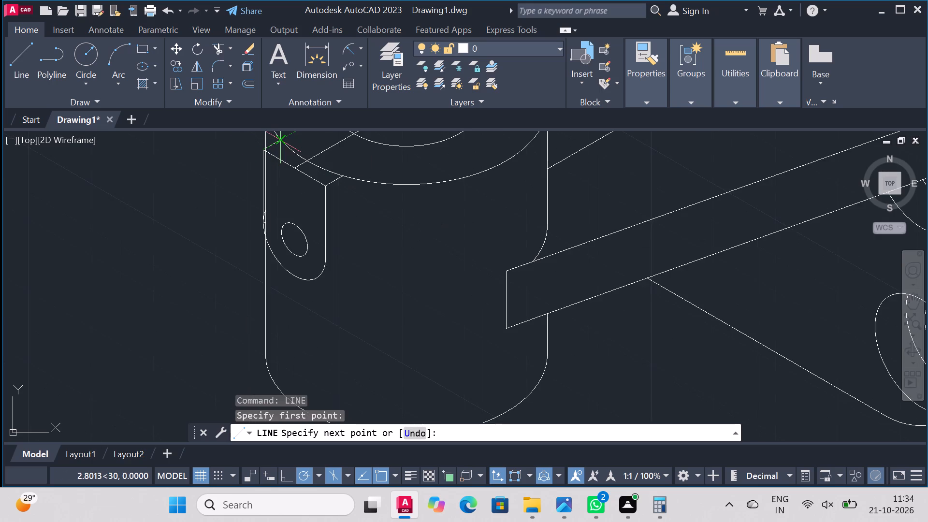
{"action": "scroll", "coordinate": [276, 140], "scroll_direction": "down", "scroll_amount": 4}
{"action": "scroll", "coordinate": [278, 160], "scroll_direction": "up", "scroll_amount": 3}
{"action": "scroll", "coordinate": [285, 219], "scroll_direction": "down", "scroll_amount": 3}
{"action": "scroll", "coordinate": [268, 188], "scroll_direction": "up", "scroll_amount": 4}
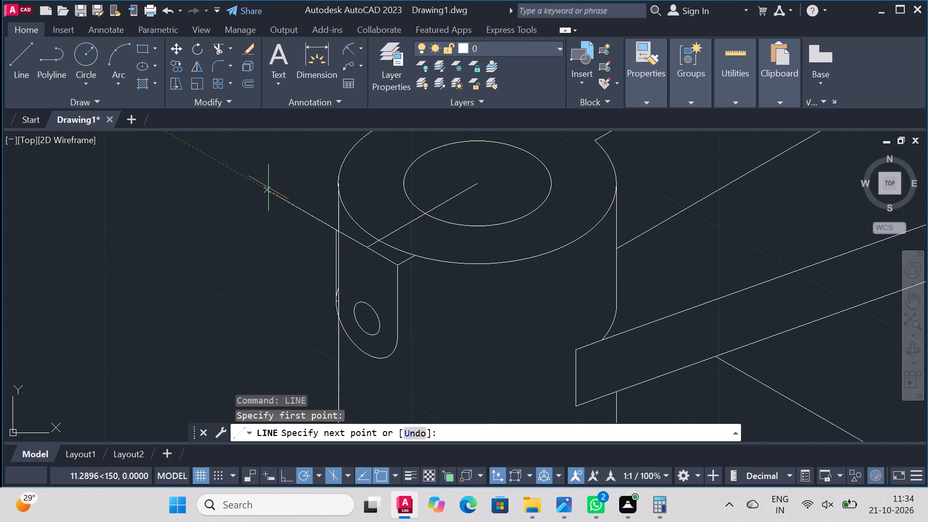
{"action": "scroll", "coordinate": [350, 217], "scroll_direction": "up", "scroll_amount": 4}
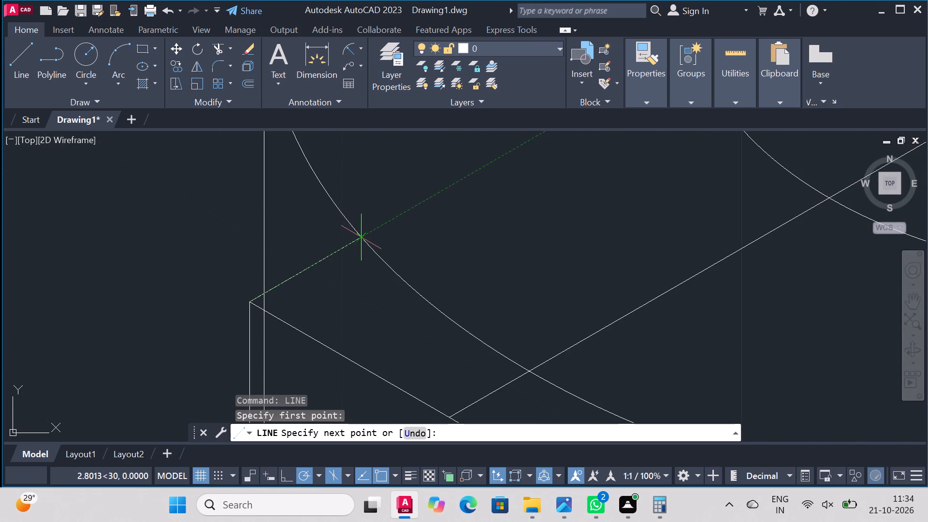
{"action": "left_click", "coordinate": [362, 238]}
{"action": "right_click", "coordinate": [362, 235]}
{"action": "left_click", "coordinate": [398, 247]}
Trim the cylinder's left vertical edge below the lug's upper left depth line.
{"action": "scroll", "coordinate": [388, 220], "scroll_direction": "down", "scroll_amount": 5}
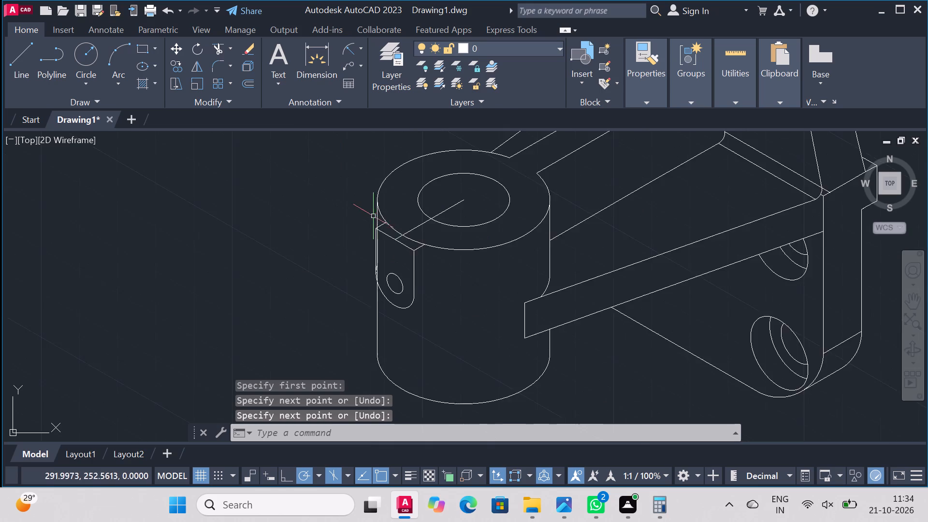
{"action": "scroll", "coordinate": [373, 216], "scroll_direction": "up", "scroll_amount": 3}
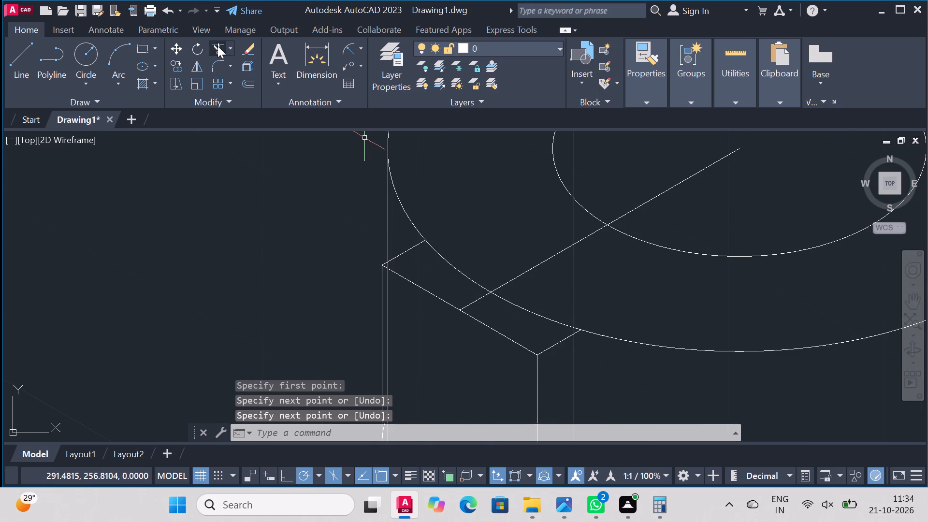
{"action": "left_click", "coordinate": [217, 46]}
{"action": "left_click", "coordinate": [390, 293]}
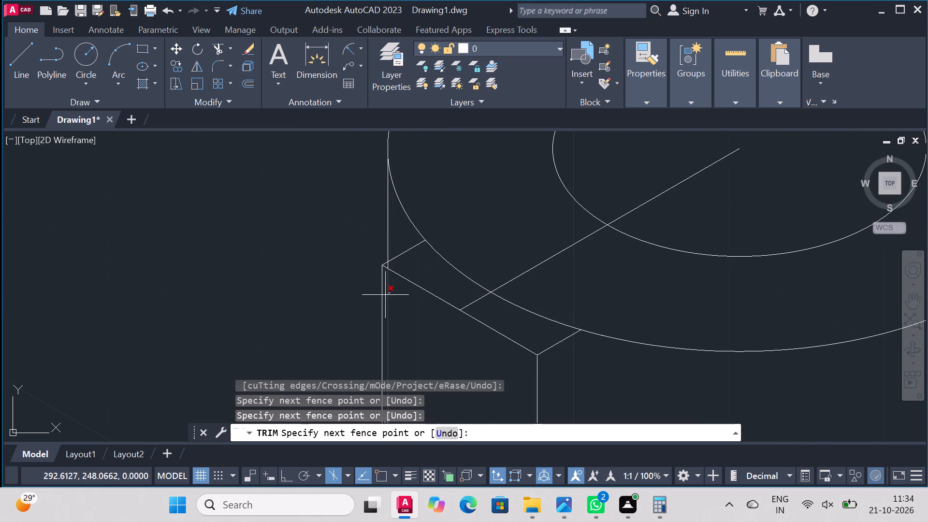
{"action": "left_click", "coordinate": [388, 295]}
{"action": "scroll", "coordinate": [380, 267], "scroll_direction": "up", "scroll_amount": 3}
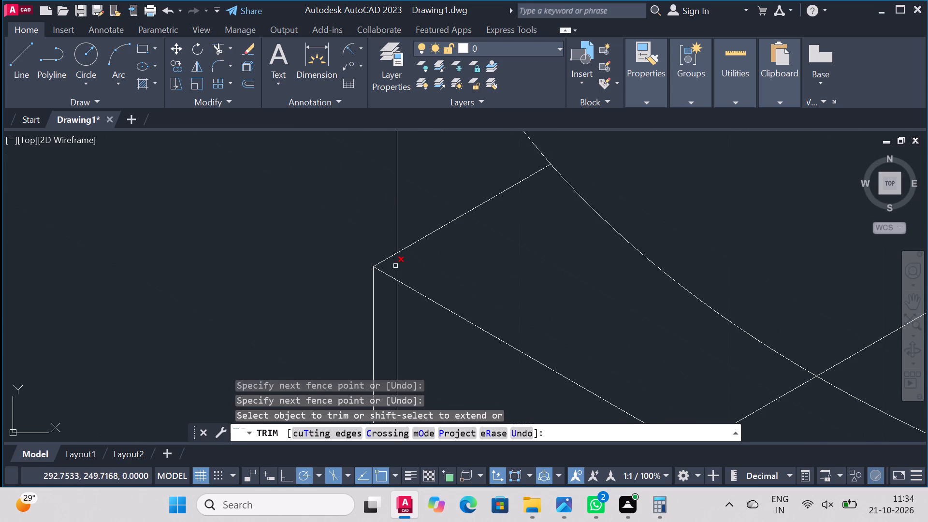
{"action": "left_click", "coordinate": [395, 266]}
{"action": "left_click", "coordinate": [396, 310]}
Trim the leftover arc and short edge stub where the lug's left side meets its rounded end.
{"action": "scroll", "coordinate": [412, 274], "scroll_direction": "down", "scroll_amount": 5}
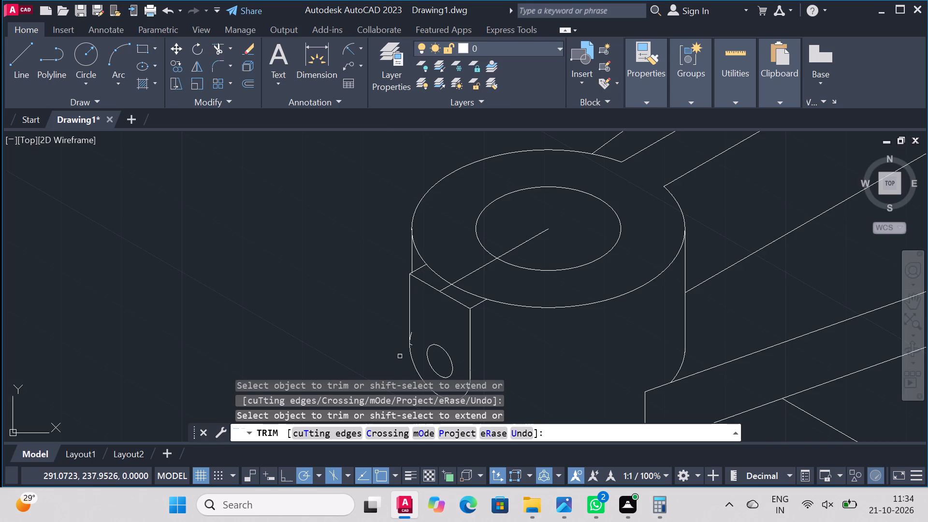
{"action": "scroll", "coordinate": [430, 308], "scroll_direction": "down", "scroll_amount": 3}
{"action": "scroll", "coordinate": [414, 342], "scroll_direction": "up", "scroll_amount": 4}
{"action": "scroll", "coordinate": [514, 299], "scroll_direction": "down", "scroll_amount": 3}
{"action": "scroll", "coordinate": [519, 230], "scroll_direction": "up", "scroll_amount": 3}
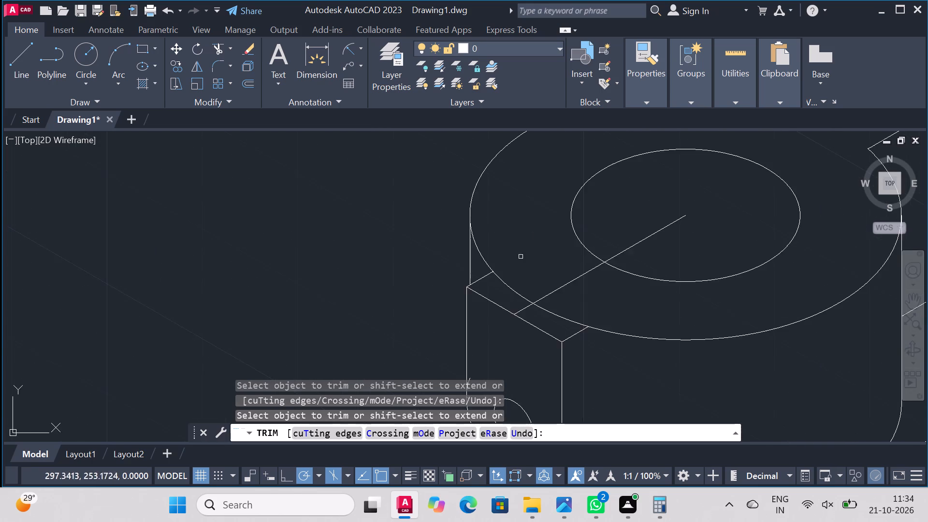
{"action": "scroll", "coordinate": [524, 310], "scroll_direction": "down", "scroll_amount": 4}
{"action": "scroll", "coordinate": [521, 343], "scroll_direction": "up", "scroll_amount": 2}
{"action": "scroll", "coordinate": [514, 276], "scroll_direction": "up", "scroll_amount": 3}
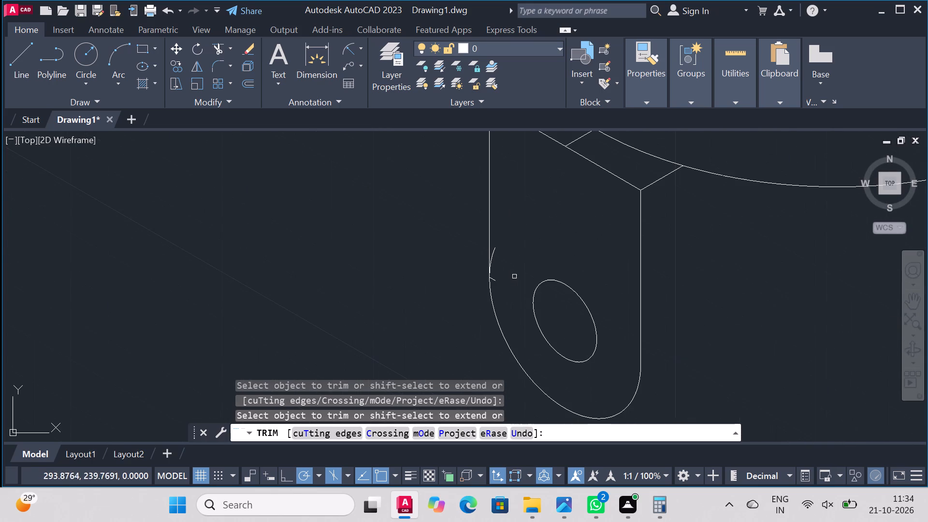
{"action": "left_click", "coordinate": [493, 254]}
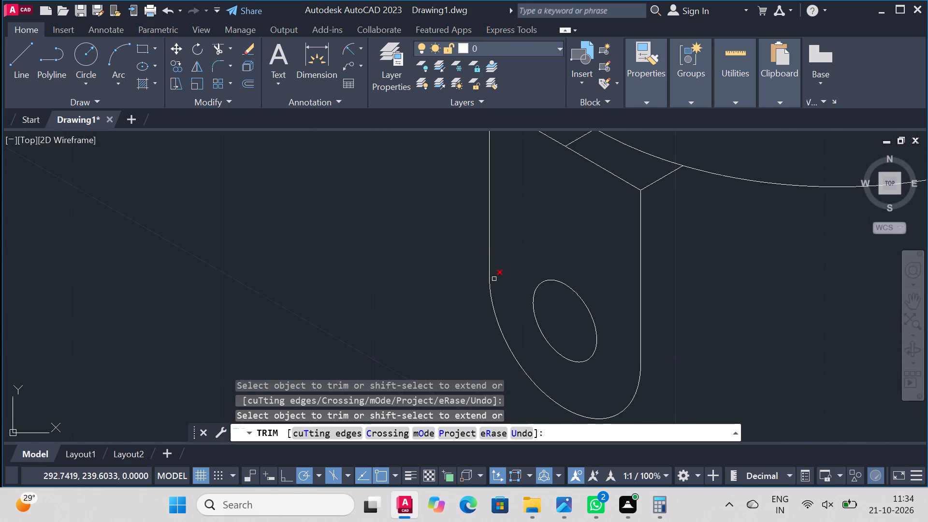
{"action": "left_click", "coordinate": [494, 279]}
{"action": "scroll", "coordinate": [341, 256], "scroll_direction": "down", "scroll_amount": 3}
{"action": "scroll", "coordinate": [304, 291], "scroll_direction": "up", "scroll_amount": 1}
{"action": "scroll", "coordinate": [311, 278], "scroll_direction": "down", "scroll_amount": 2}
{"action": "scroll", "coordinate": [262, 325], "scroll_direction": "up", "scroll_amount": 1}
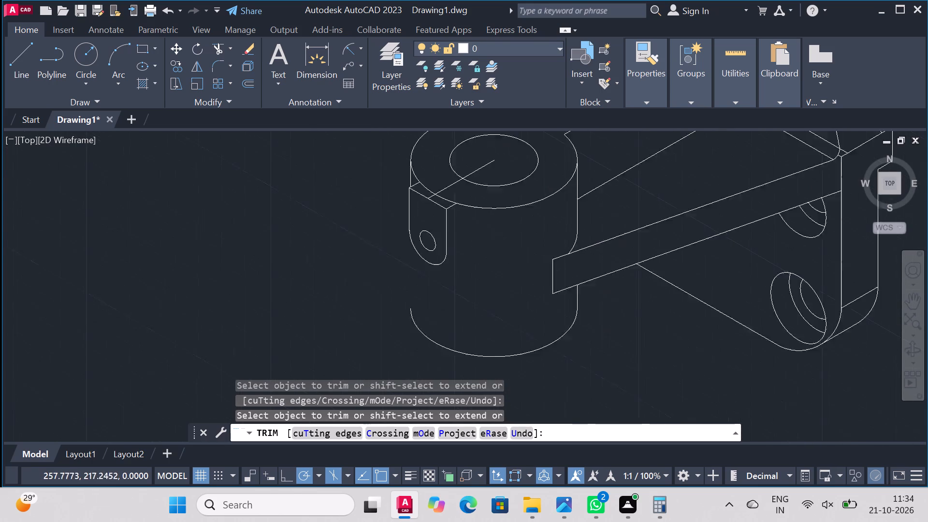
{"action": "scroll", "coordinate": [262, 325], "scroll_direction": "up", "scroll_amount": 1}
{"action": "right_click", "coordinate": [293, 258]}
{"action": "left_click", "coordinate": [331, 264]}
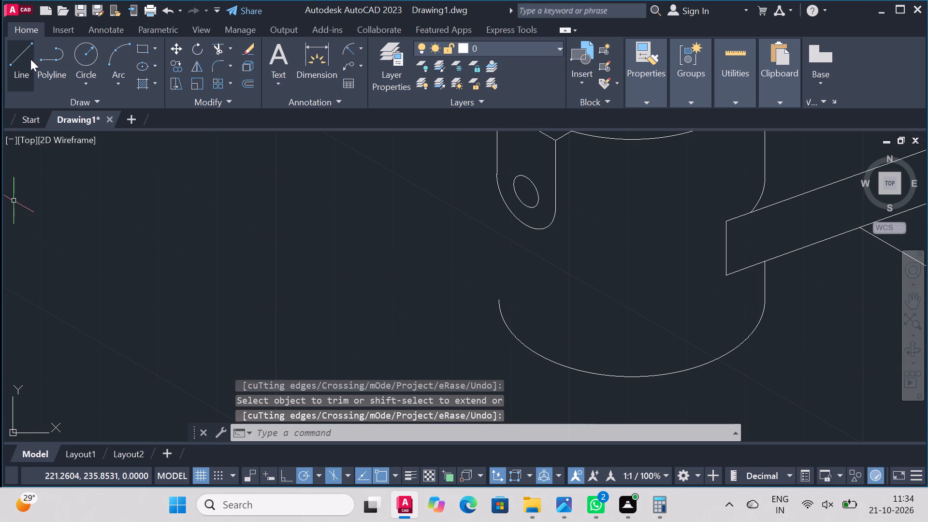
Draw a vertical line about 16.4 long from the cylinder bottom arc's left end up to the lug's rounded edge.
{"action": "left_click", "coordinate": [29, 59]}
{"action": "left_click", "coordinate": [501, 300]}
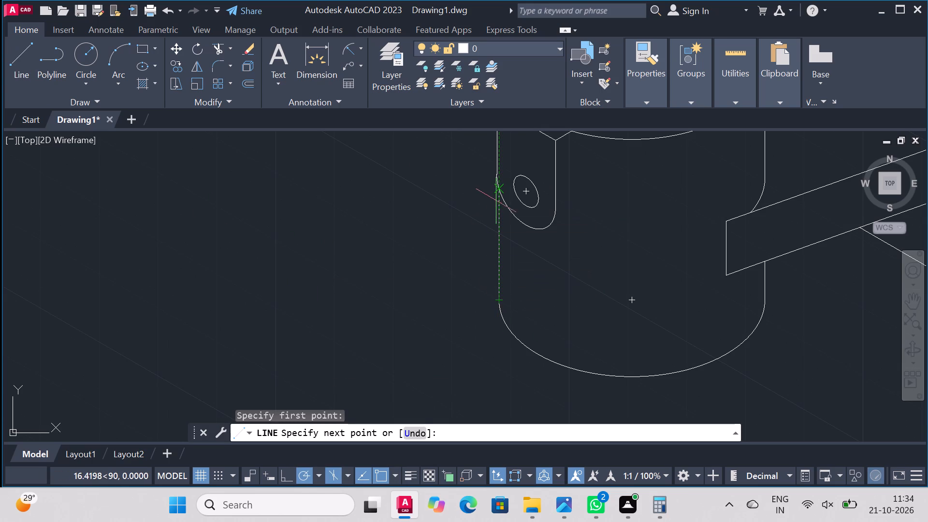
{"action": "left_click", "coordinate": [499, 185]}
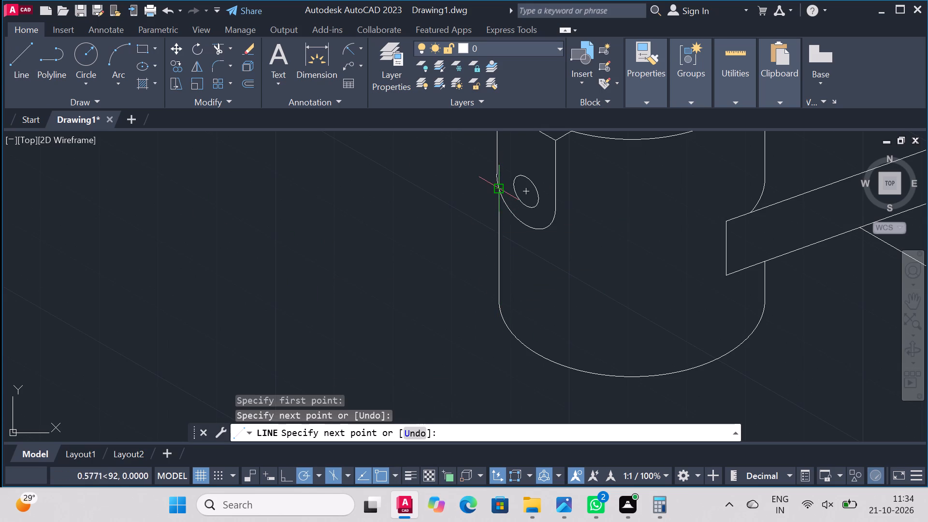
{"action": "right_click", "coordinate": [499, 185]}
{"action": "left_click", "coordinate": [526, 191]}
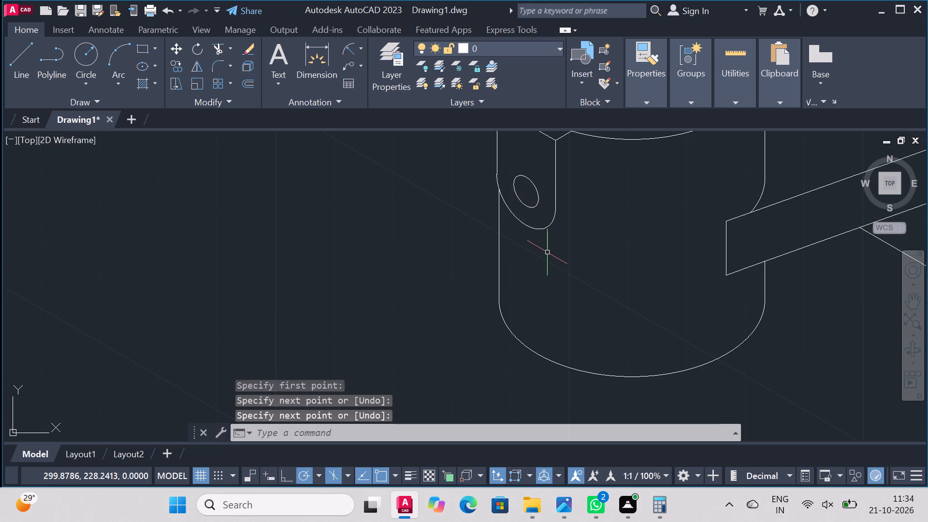
Draw a 10-unit vertical line downward from the point where the lug's right depth line meets the cylinder rim.
{"action": "scroll", "coordinate": [635, 248], "scroll_direction": "down", "scroll_amount": 2}
{"action": "scroll", "coordinate": [640, 239], "scroll_direction": "up", "scroll_amount": 2}
{"action": "scroll", "coordinate": [640, 240], "scroll_direction": "down", "scroll_amount": 2}
{"action": "scroll", "coordinate": [655, 203], "scroll_direction": "up", "scroll_amount": 2}
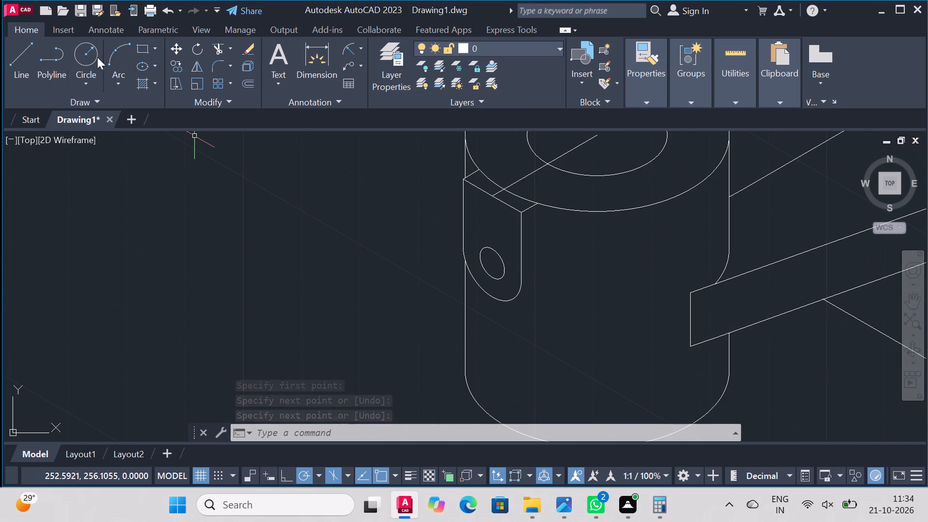
{"action": "left_click", "coordinate": [28, 55]}
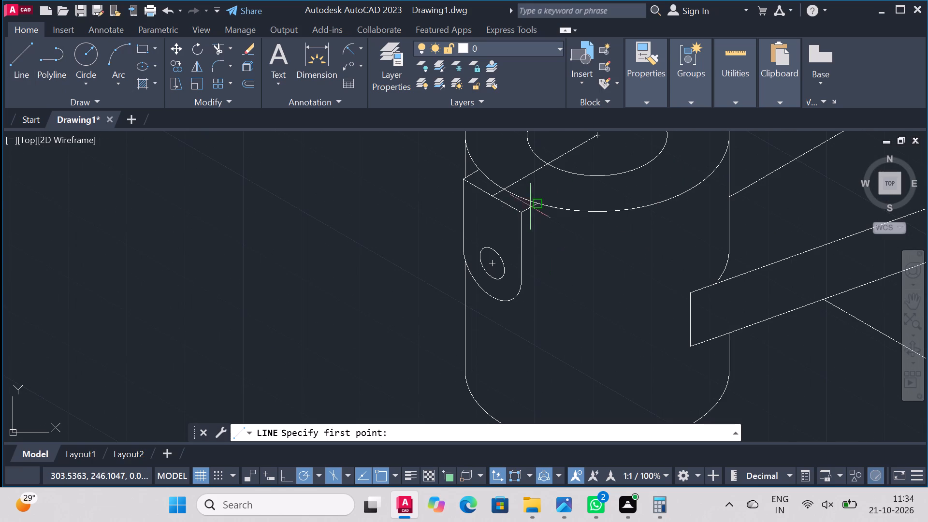
{"action": "left_click", "coordinate": [536, 206]}
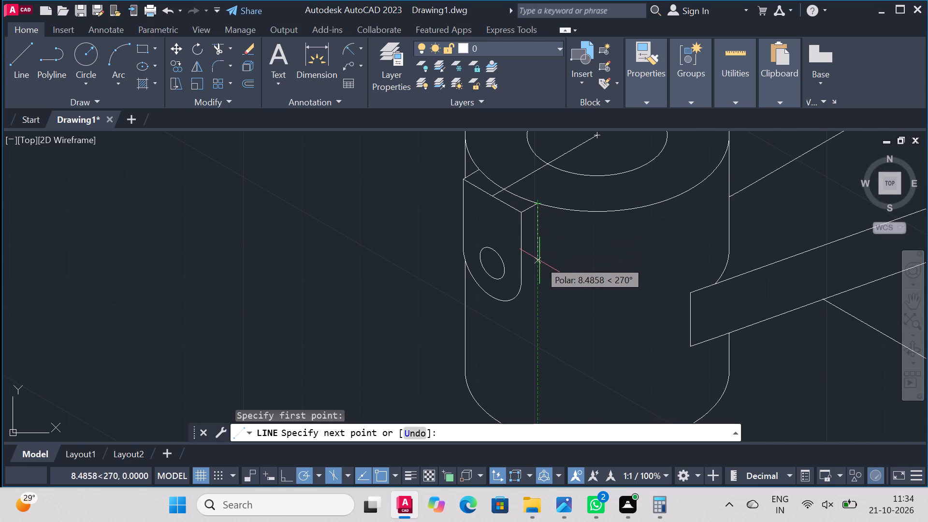
{"action": "type", "text": "10"}
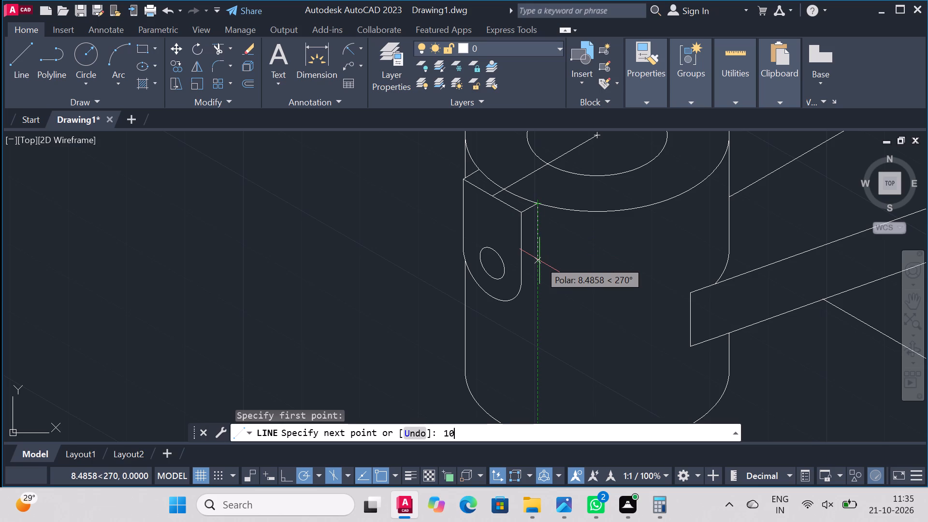
{"action": "key", "text": "Return"}
{"action": "right_click", "coordinate": [539, 261]}
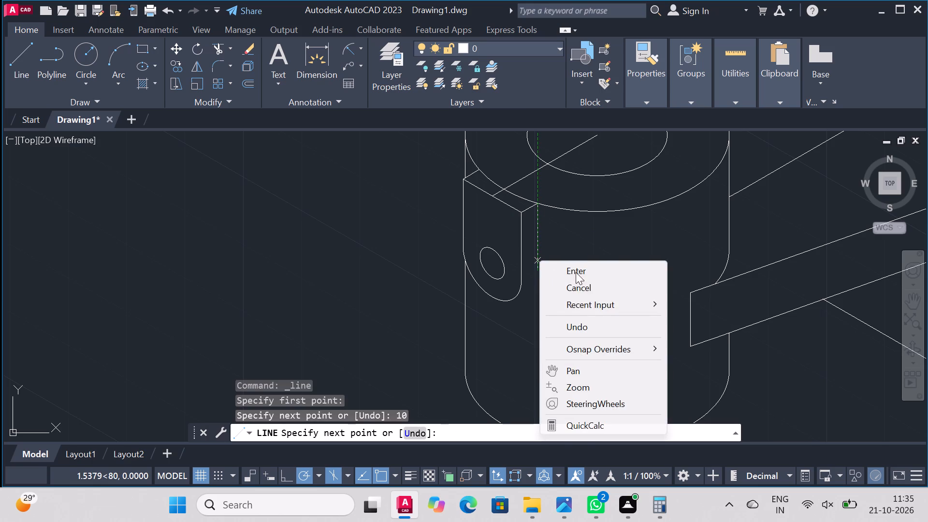
{"action": "left_click", "coordinate": [580, 269]}
Copy the lug's rounded bottom edge from its upper right end to the lower end of the 10-unit vertical line.
{"action": "left_click", "coordinate": [168, 64]}
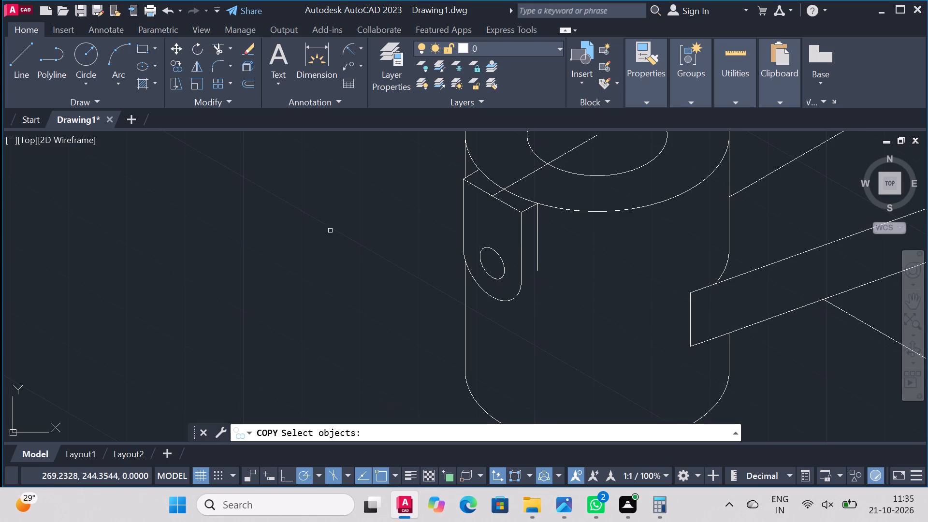
{"action": "left_click", "coordinate": [513, 300]}
{"action": "right_click", "coordinate": [511, 299]}
{"action": "left_click", "coordinate": [523, 276]}
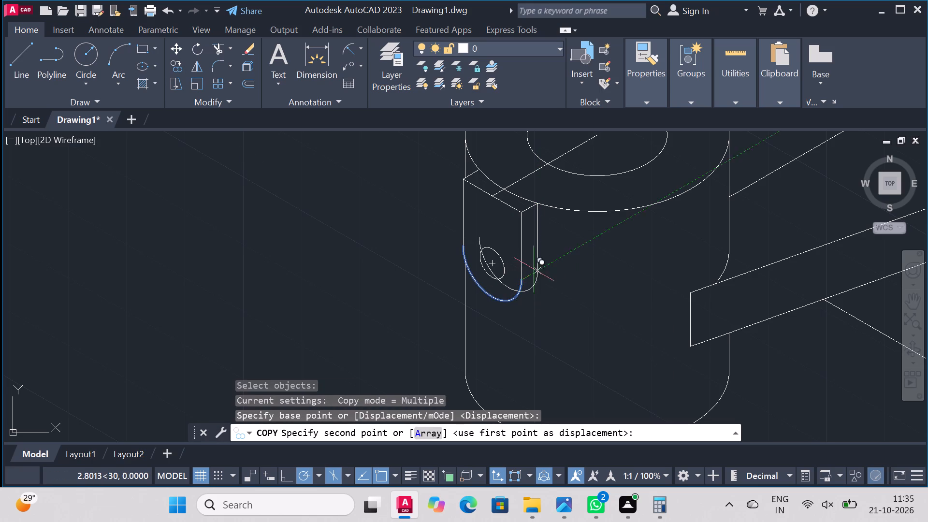
{"action": "left_click", "coordinate": [537, 268]}
{"action": "right_click", "coordinate": [537, 268]}
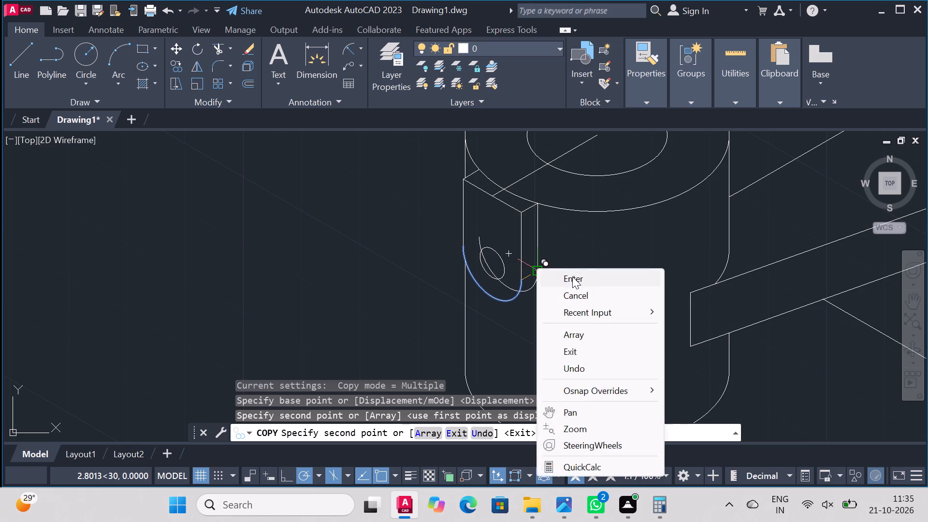
{"action": "left_click", "coordinate": [572, 276]}
Trim the copied arc inside the lug's hole and across its front face.
{"action": "scroll", "coordinate": [501, 276], "scroll_direction": "up", "scroll_amount": 1}
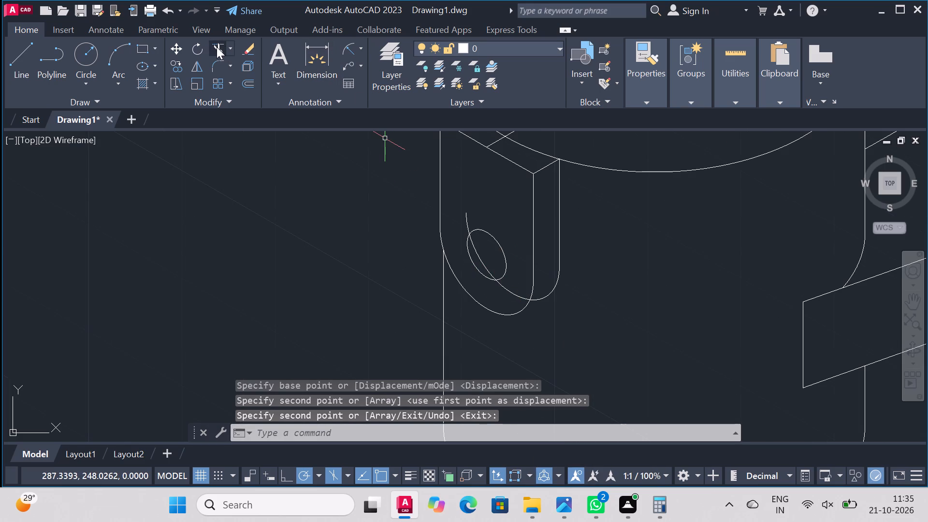
{"action": "left_click", "coordinate": [211, 44]}
{"action": "left_click", "coordinate": [466, 217]}
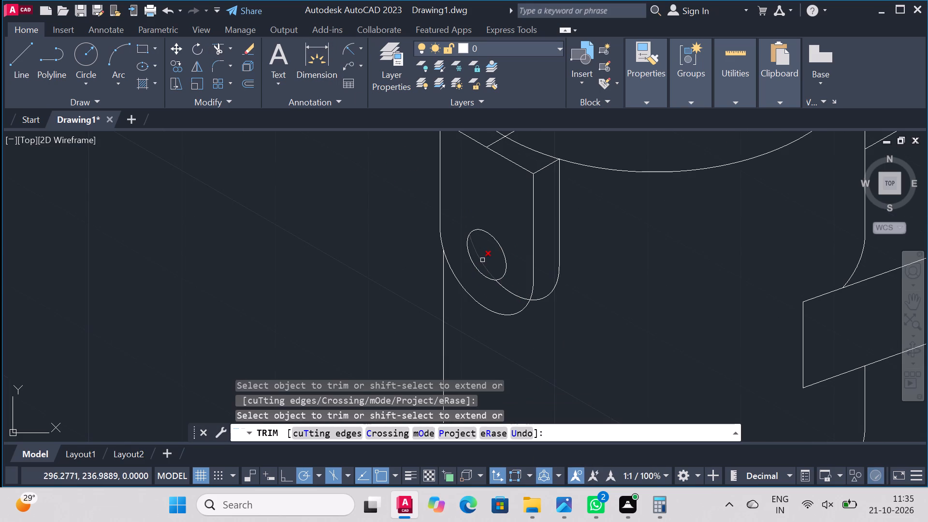
{"action": "left_click", "coordinate": [483, 261]}
{"action": "left_click", "coordinate": [512, 295]}
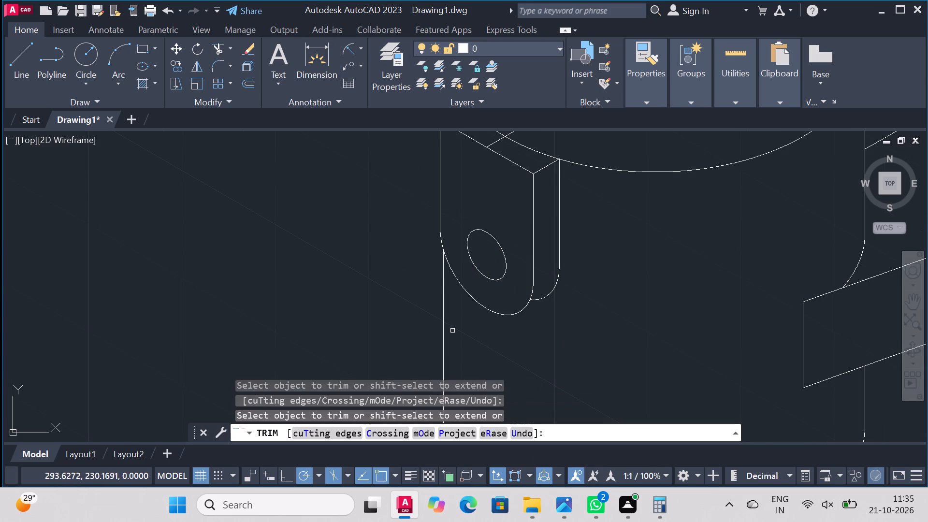
Draw a line from the lug hole's centre to its front rounded edge, continuing at 30° to the rear arc.
{"action": "left_click", "coordinate": [24, 56]}
{"action": "scroll", "coordinate": [453, 311], "scroll_direction": "up", "scroll_amount": 3}
{"action": "scroll", "coordinate": [601, 312], "scroll_direction": "down", "scroll_amount": 4}
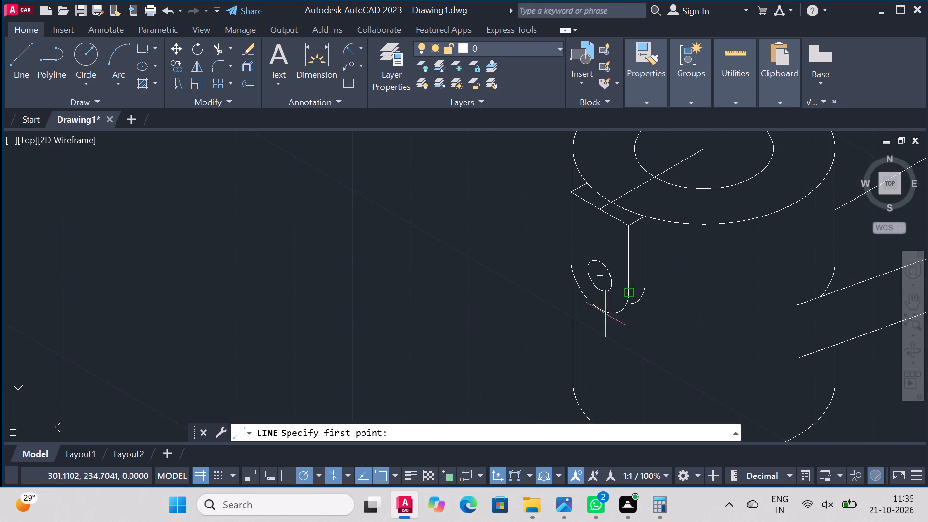
{"action": "scroll", "coordinate": [638, 299], "scroll_direction": "up", "scroll_amount": 2}
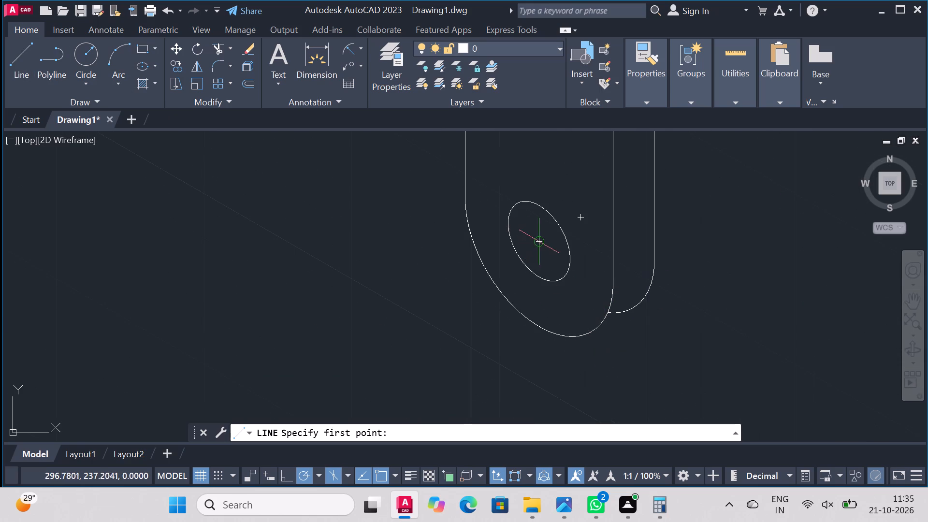
{"action": "left_click", "coordinate": [540, 242]}
{"action": "left_click", "coordinate": [590, 331]}
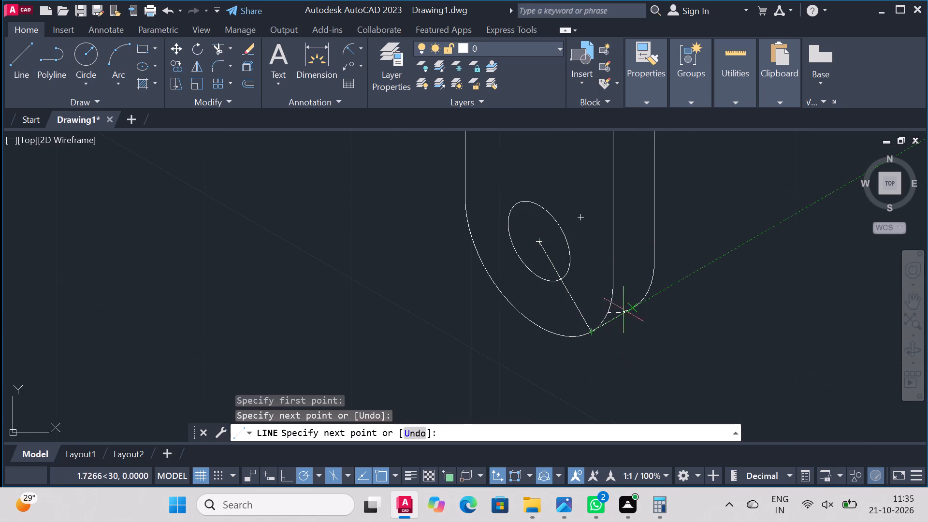
{"action": "left_click", "coordinate": [635, 304]}
{"action": "right_click", "coordinate": [635, 304]}
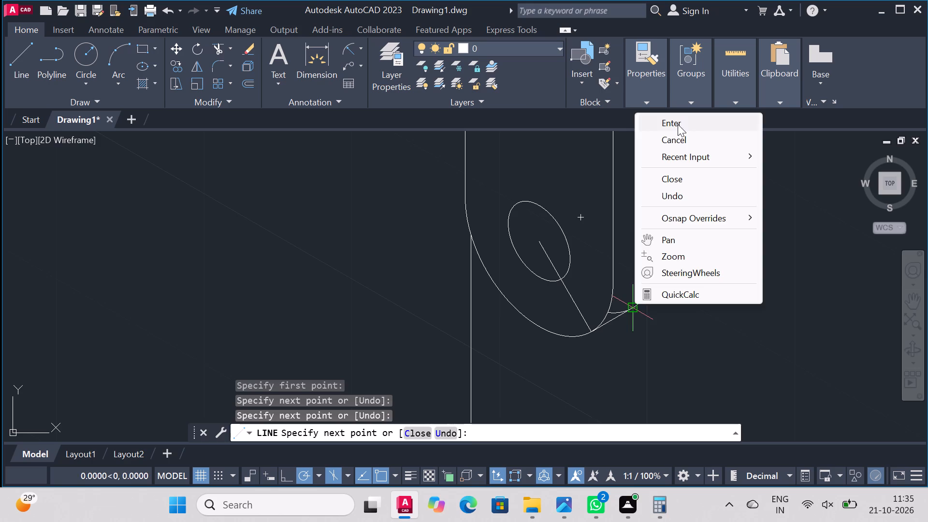
{"action": "left_click", "coordinate": [678, 124]}
Trim the rear arc stub behind the lug's slanted closing edge and remove the construction line from the hole's centre.
{"action": "left_click", "coordinate": [220, 45]}
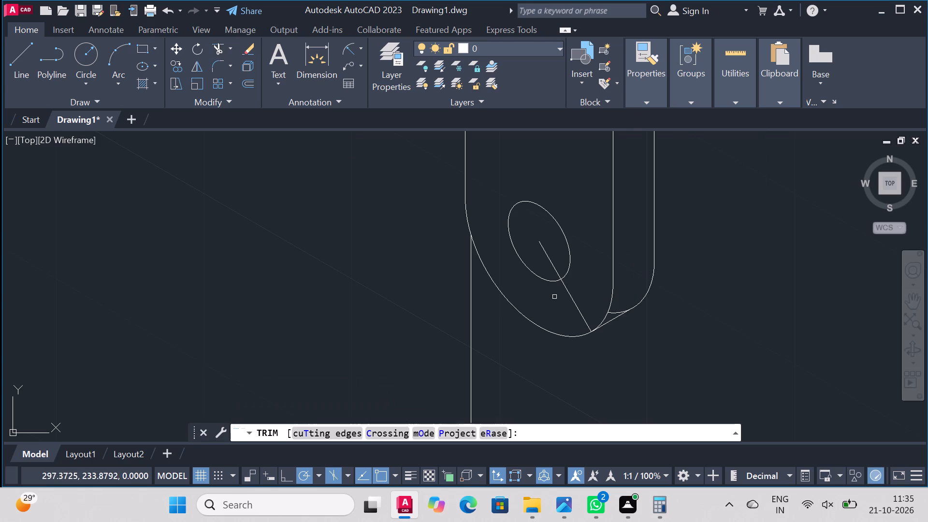
{"action": "left_click", "coordinate": [616, 312]}
{"action": "scroll", "coordinate": [664, 280], "scroll_direction": "down", "scroll_amount": 3}
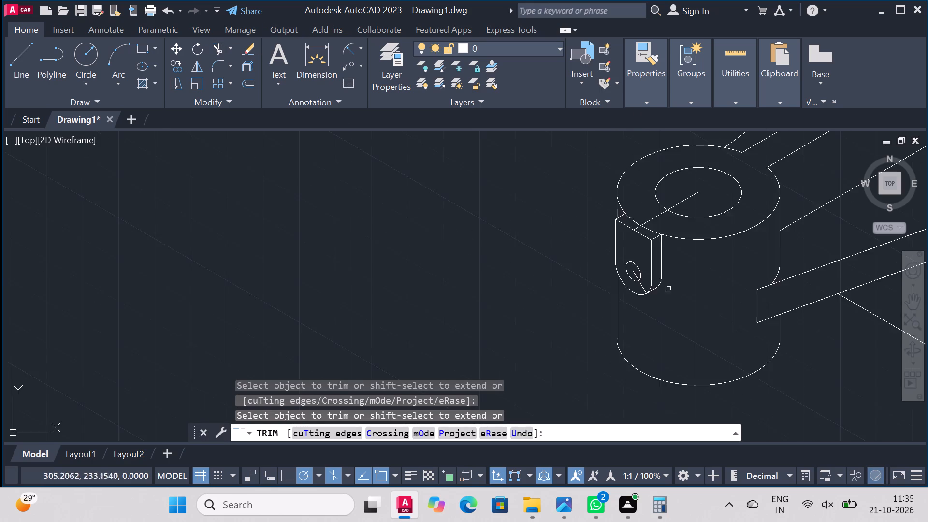
{"action": "scroll", "coordinate": [682, 257], "scroll_direction": "up", "scroll_amount": 2}
{"action": "left_click", "coordinate": [577, 335]}
{"action": "left_click", "coordinate": [561, 300]}
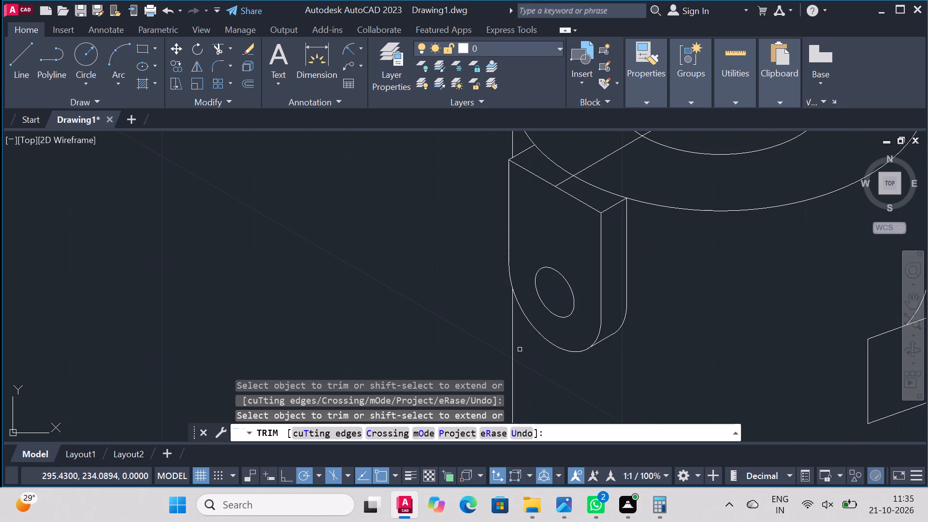
{"action": "right_click", "coordinate": [743, 288]}
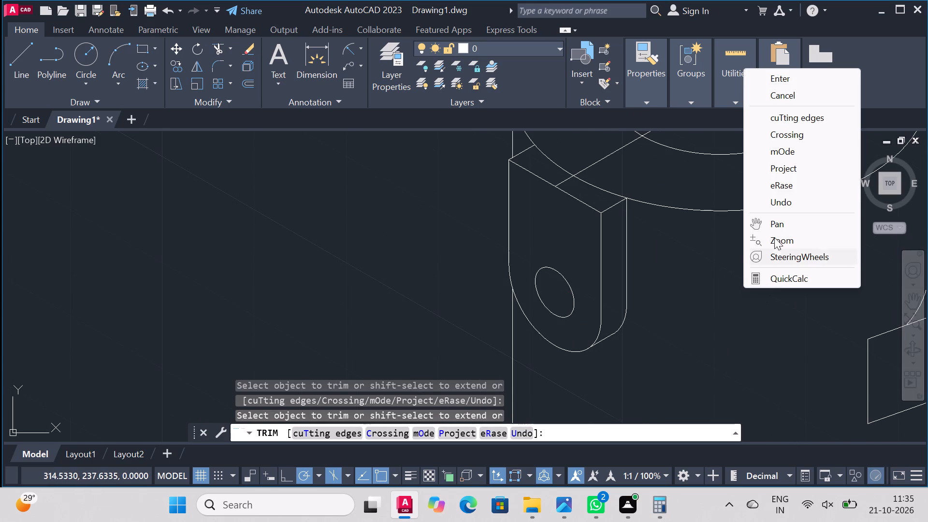
{"action": "left_click", "coordinate": [807, 73]}
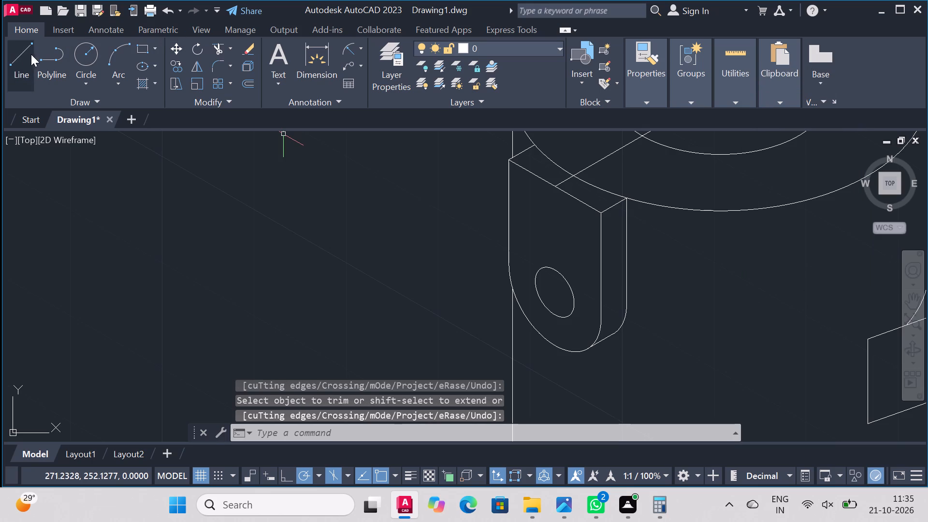
Draw a depth line across the lug's side, joining the lower ends of its two straight vertical edges.
{"action": "left_click", "coordinate": [30, 54]}
{"action": "left_click", "coordinate": [627, 306]}
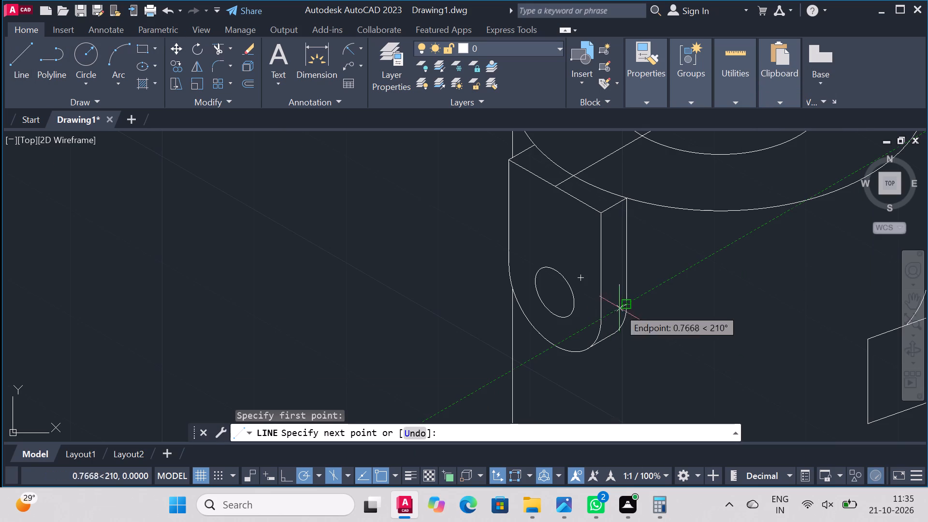
{"action": "left_click", "coordinate": [601, 318]}
{"action": "right_click", "coordinate": [601, 318]}
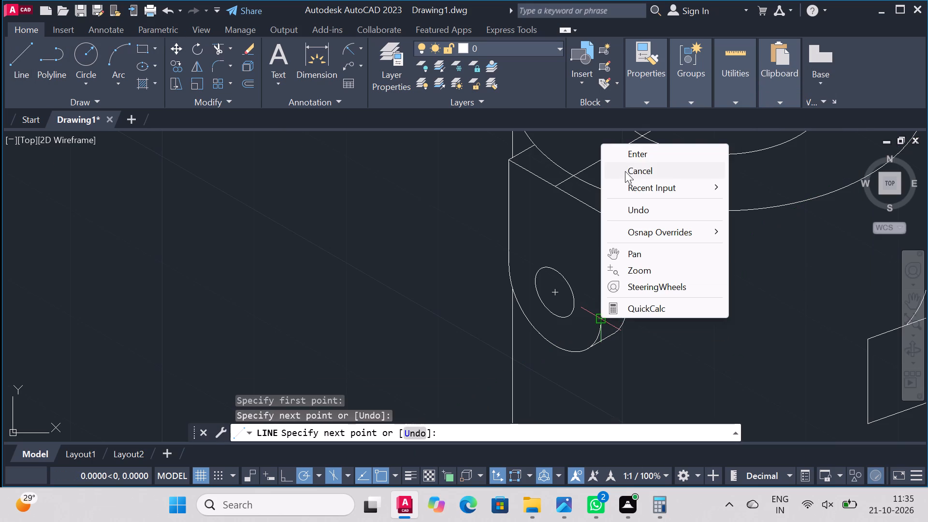
{"action": "left_click", "coordinate": [632, 157]}
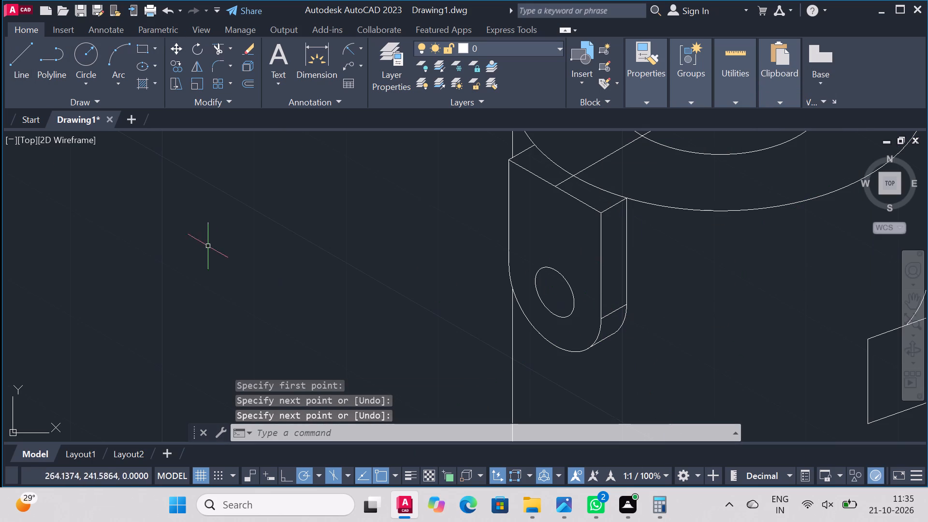
{"action": "right_click", "coordinate": [219, 201]}
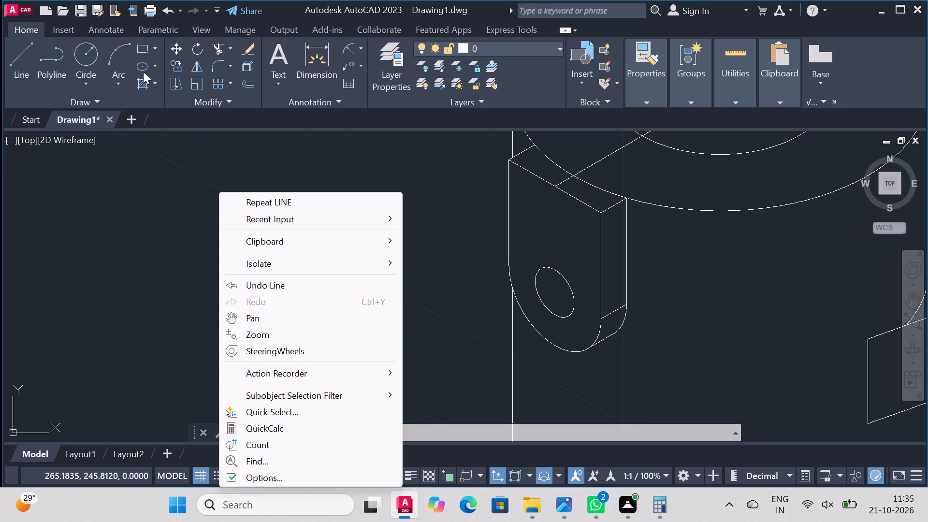
Trim away the centre line across the cylinder top and the rim arc between the lug's two depth lines.
{"action": "left_click", "coordinate": [214, 47]}
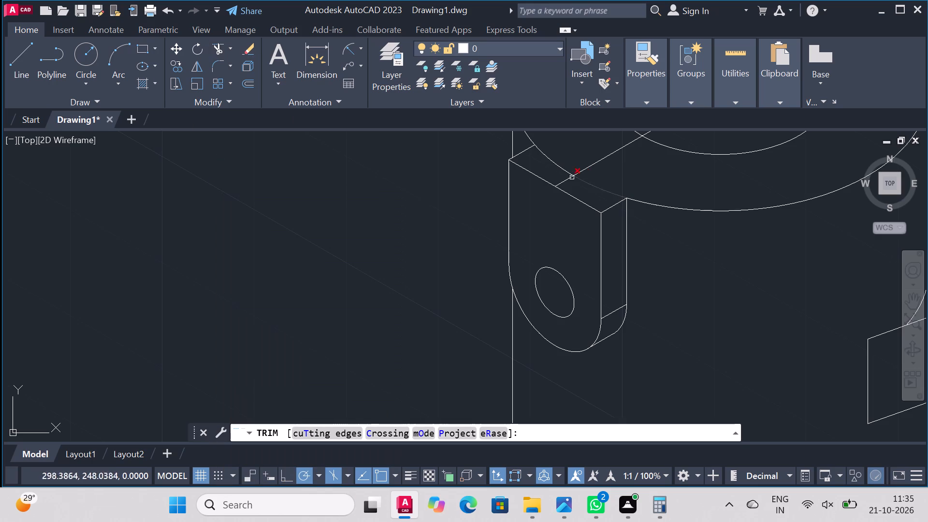
{"action": "left_click", "coordinate": [562, 181]}
{"action": "left_click", "coordinate": [588, 166]}
{"action": "scroll", "coordinate": [680, 213], "scroll_direction": "down", "scroll_amount": 3}
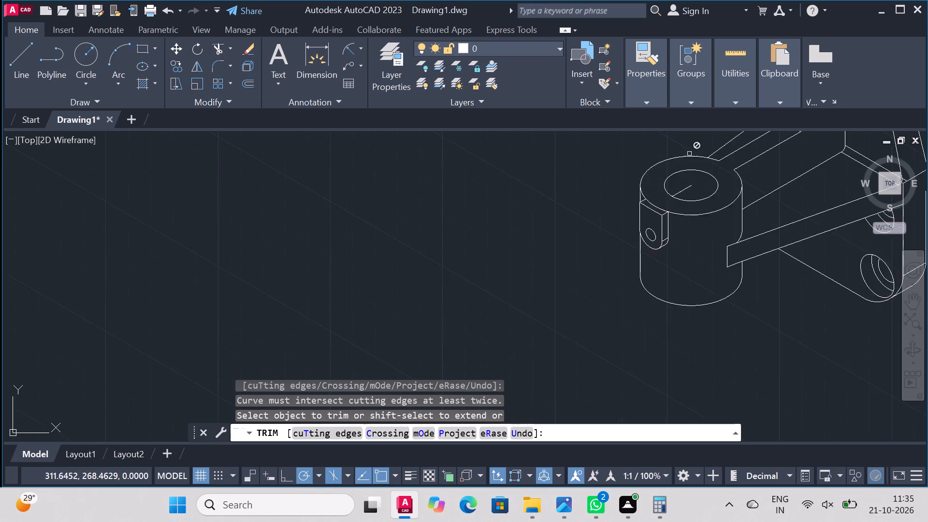
{"action": "scroll", "coordinate": [690, 152], "scroll_direction": "up", "scroll_amount": 3}
{"action": "left_click", "coordinate": [661, 304]}
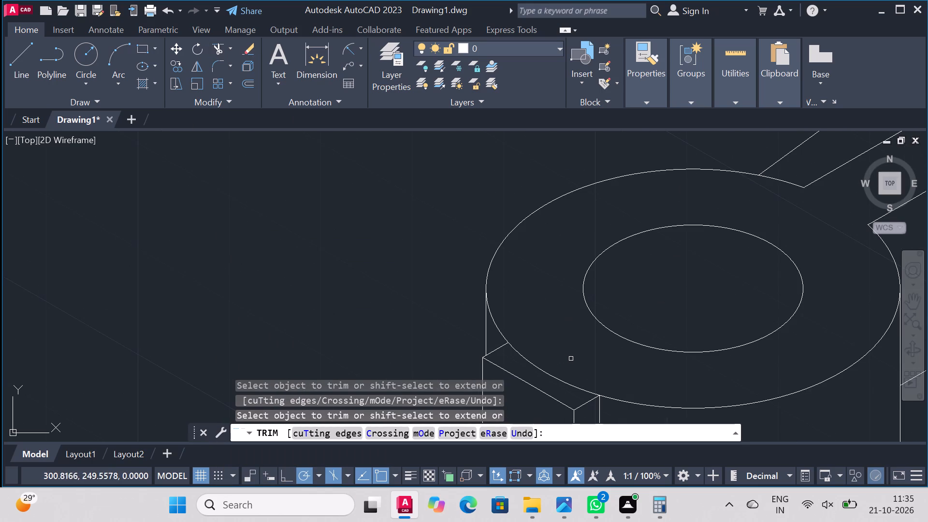
{"action": "left_click", "coordinate": [555, 377]}
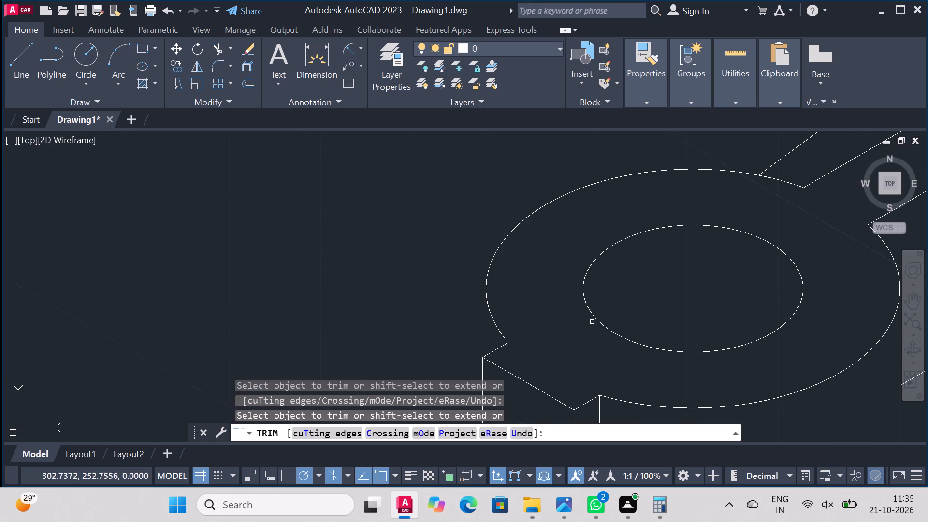
Dimension the short vertical edge at the outer end of the slanted web, beside the plate's upper corner.
{"action": "scroll", "coordinate": [593, 317], "scroll_direction": "down", "scroll_amount": 5}
{"action": "scroll", "coordinate": [652, 363], "scroll_direction": "up", "scroll_amount": 1}
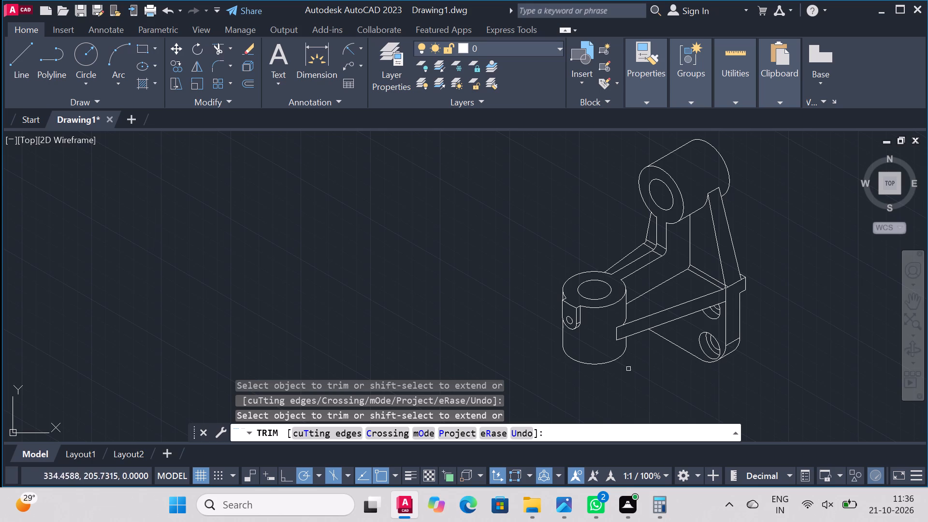
{"action": "scroll", "coordinate": [638, 319], "scroll_direction": "up", "scroll_amount": 1}
{"action": "scroll", "coordinate": [696, 302], "scroll_direction": "down", "scroll_amount": 1}
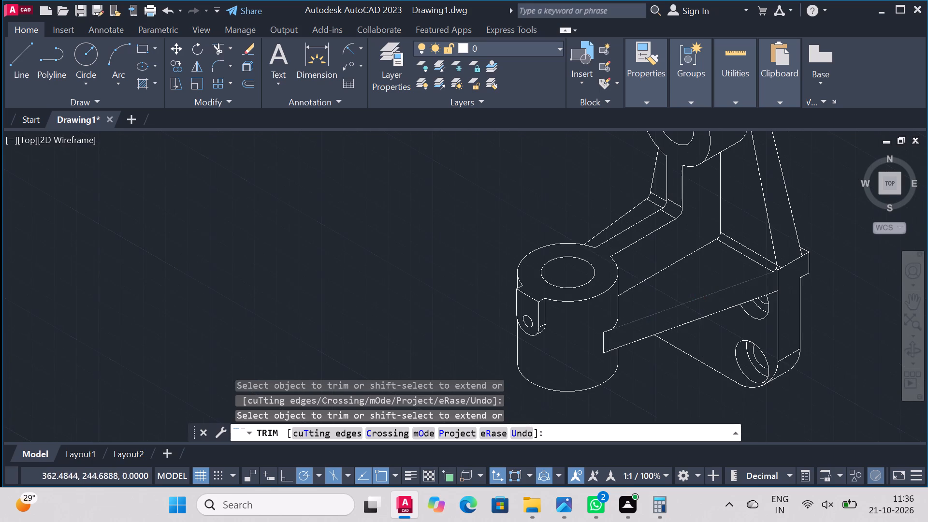
{"action": "scroll", "coordinate": [696, 302], "scroll_direction": "down", "scroll_amount": 2}
{"action": "scroll", "coordinate": [825, 285], "scroll_direction": "up", "scroll_amount": 2}
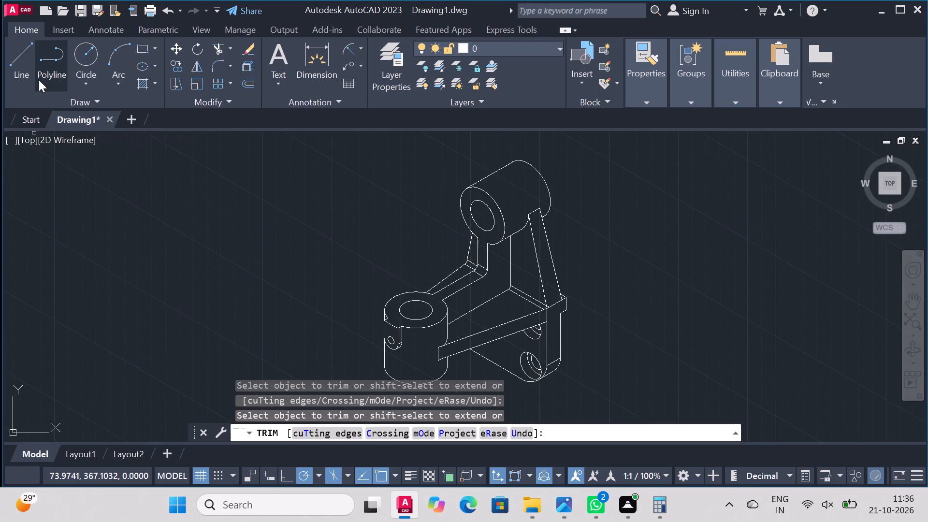
{"action": "left_click", "coordinate": [313, 59]}
{"action": "scroll", "coordinate": [672, 311], "scroll_direction": "up", "scroll_amount": 3}
{"action": "scroll", "coordinate": [482, 261], "scroll_direction": "down", "scroll_amount": 1}
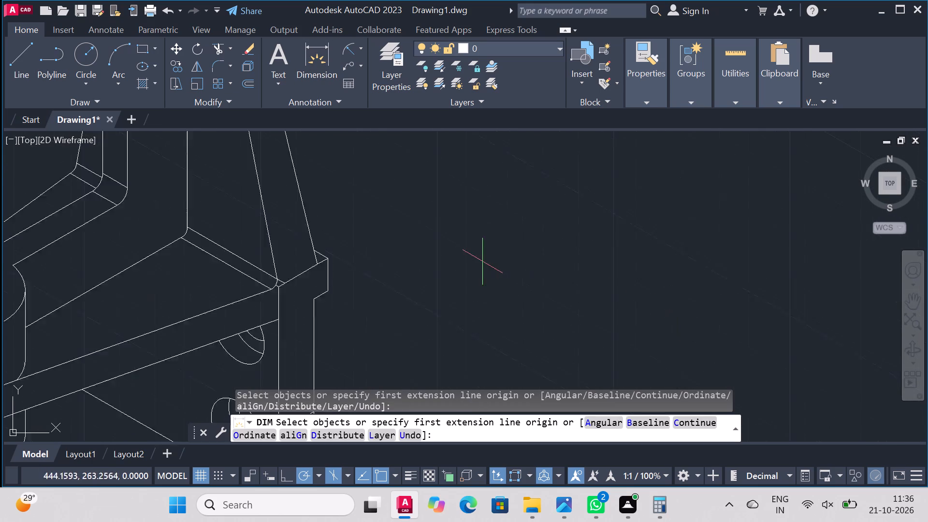
{"action": "scroll", "coordinate": [482, 261], "scroll_direction": "down", "scroll_amount": 2}
{"action": "scroll", "coordinate": [428, 317], "scroll_direction": "up", "scroll_amount": 2}
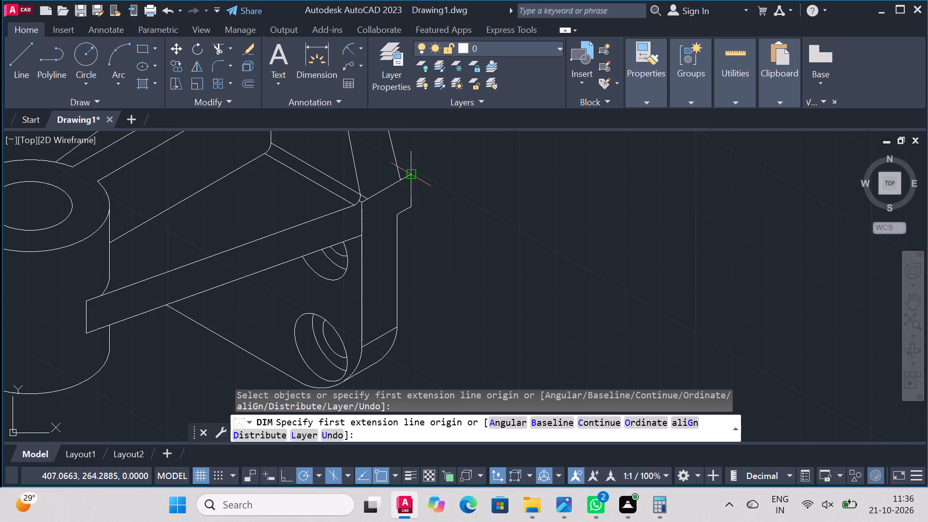
{"action": "left_click", "coordinate": [411, 178]}
{"action": "left_click", "coordinate": [410, 205]}
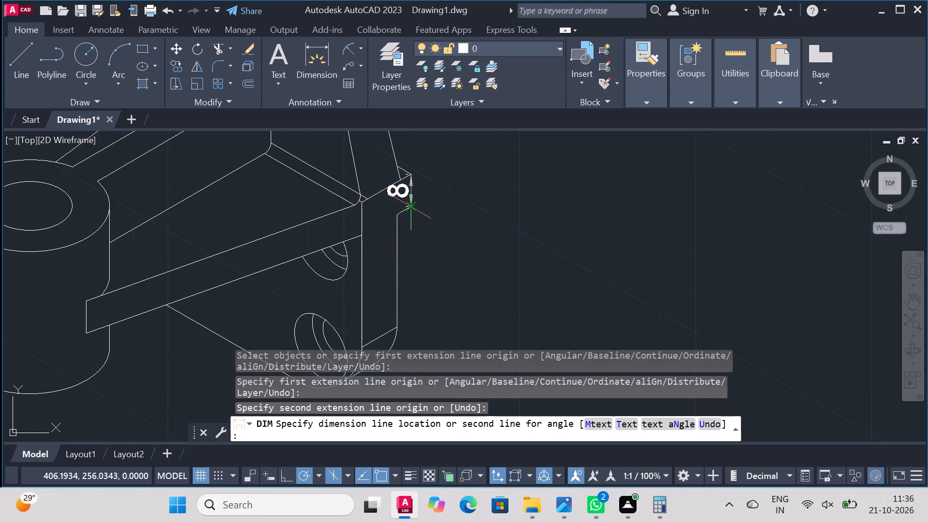
{"action": "left_click", "coordinate": [435, 199]}
Dimension the horizontal offset between that short vertical edge and the plate's outer vertical edge, placing it below the corner.
{"action": "scroll", "coordinate": [478, 258], "scroll_direction": "down", "scroll_amount": 2}
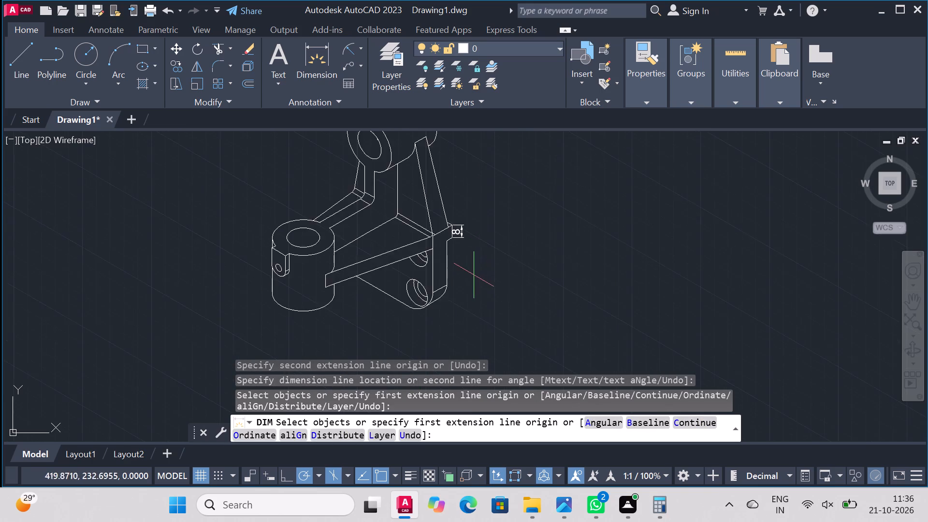
{"action": "scroll", "coordinate": [474, 275], "scroll_direction": "up", "scroll_amount": 2}
{"action": "left_click", "coordinate": [413, 181]}
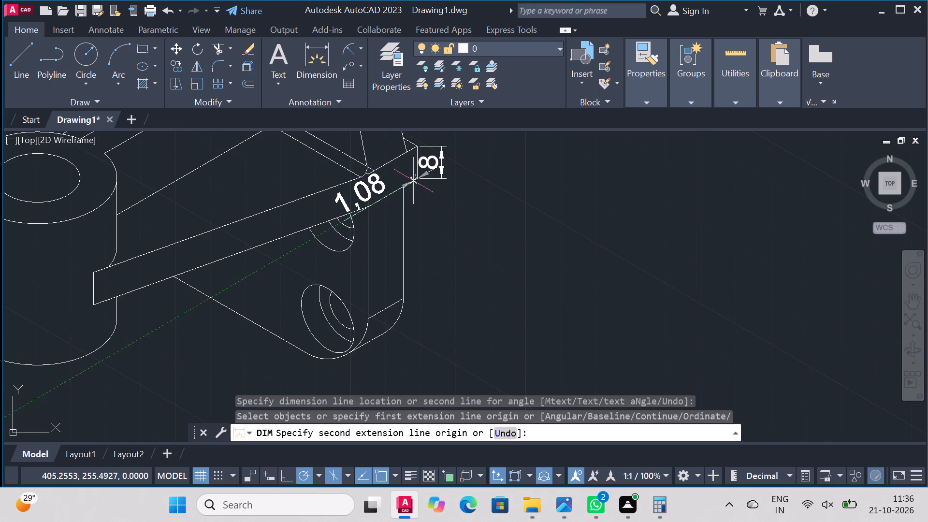
{"action": "scroll", "coordinate": [407, 186], "scroll_direction": "up", "scroll_amount": 3}
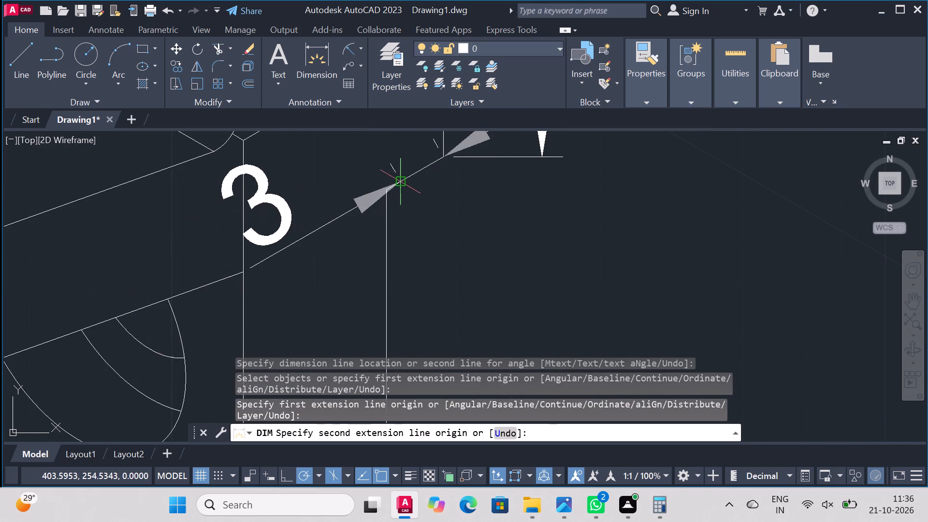
{"action": "left_click", "coordinate": [388, 190]}
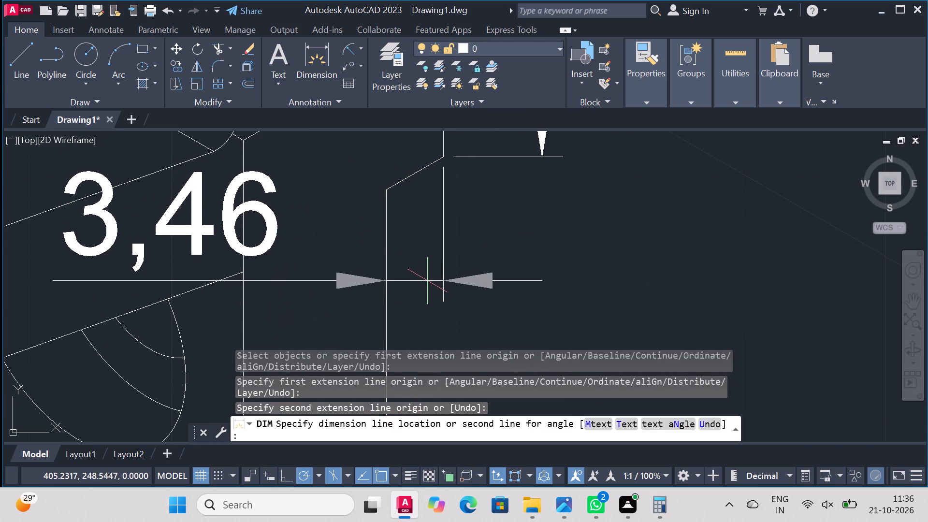
{"action": "left_click", "coordinate": [426, 283]}
Dimension the vertical distance from the web's inner corner on the plate down to the plate's lowest corner, placing it beyond the outer edge.
{"action": "scroll", "coordinate": [565, 250], "scroll_direction": "down", "scroll_amount": 4}
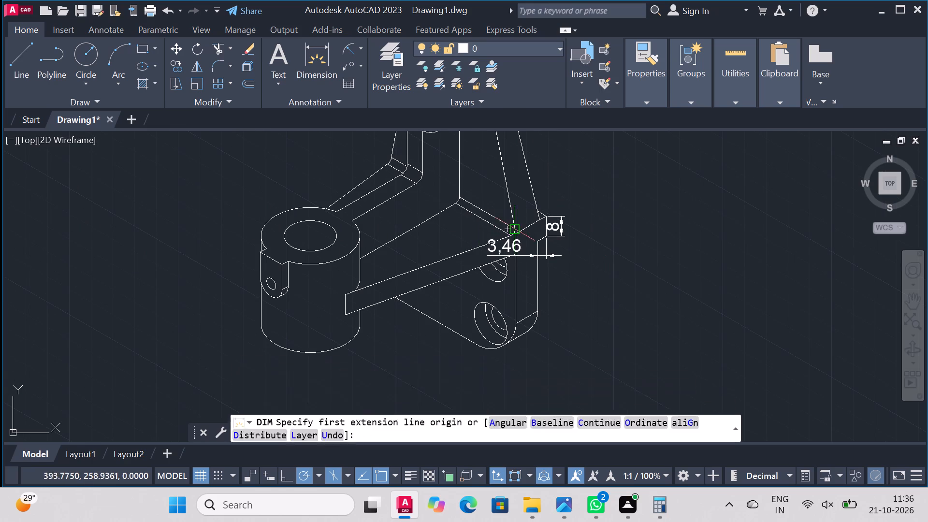
{"action": "scroll", "coordinate": [533, 236], "scroll_direction": "up", "scroll_amount": 2}
{"action": "left_click", "coordinate": [490, 230]}
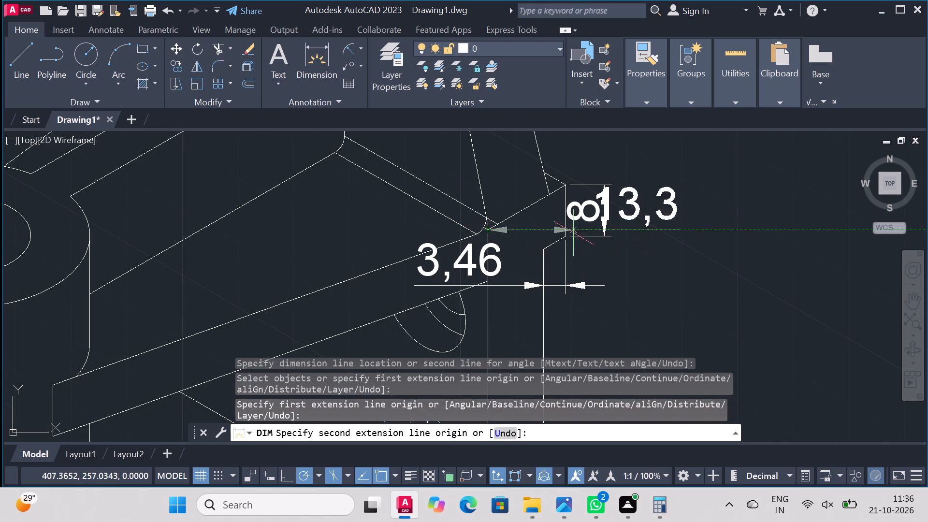
{"action": "scroll", "coordinate": [574, 229], "scroll_direction": "down", "scroll_amount": 4}
{"action": "scroll", "coordinate": [552, 286], "scroll_direction": "down", "scroll_amount": 2}
{"action": "scroll", "coordinate": [545, 329], "scroll_direction": "up", "scroll_amount": 3}
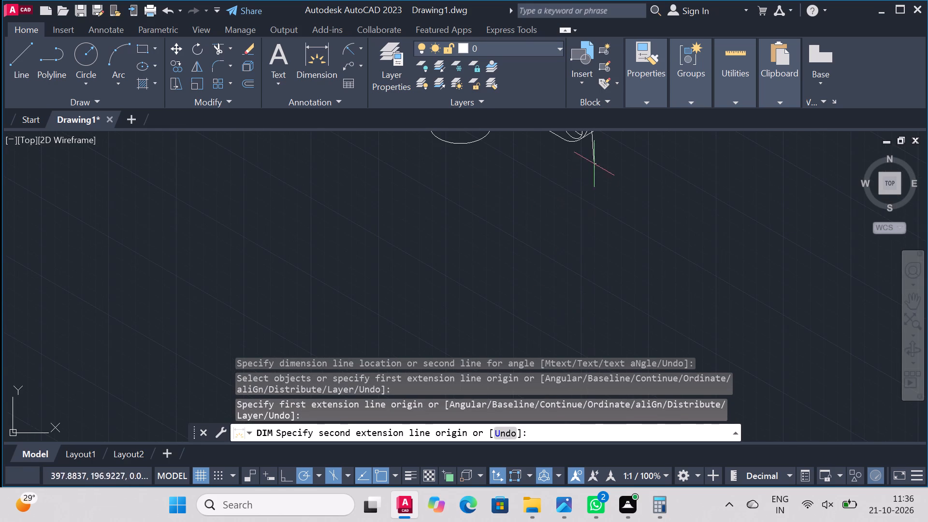
{"action": "scroll", "coordinate": [594, 199], "scroll_direction": "down", "scroll_amount": 2}
{"action": "scroll", "coordinate": [592, 225], "scroll_direction": "up", "scroll_amount": 4}
{"action": "scroll", "coordinate": [594, 196], "scroll_direction": "down", "scroll_amount": 7}
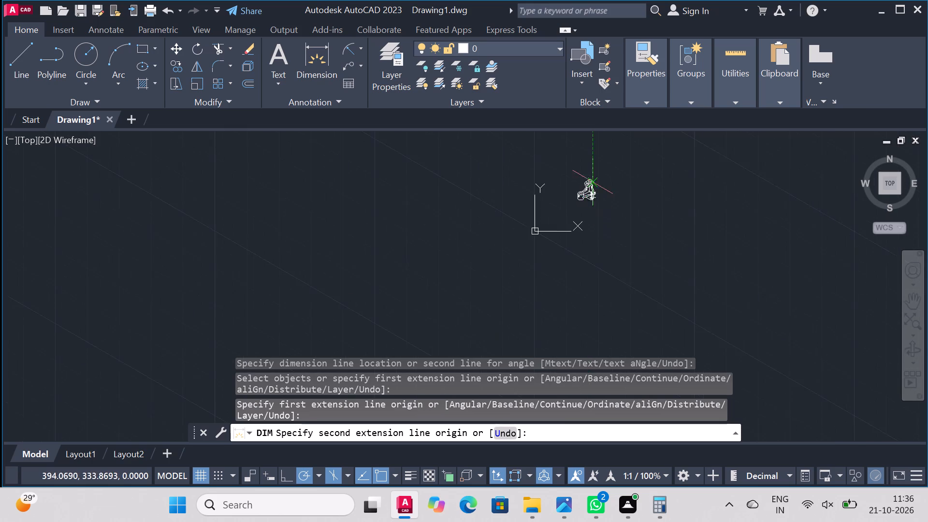
{"action": "scroll", "coordinate": [592, 180], "scroll_direction": "up", "scroll_amount": 3}
{"action": "scroll", "coordinate": [576, 236], "scroll_direction": "up", "scroll_amount": 4}
{"action": "scroll", "coordinate": [655, 244], "scroll_direction": "down", "scroll_amount": 3}
{"action": "scroll", "coordinate": [660, 275], "scroll_direction": "up", "scroll_amount": 2}
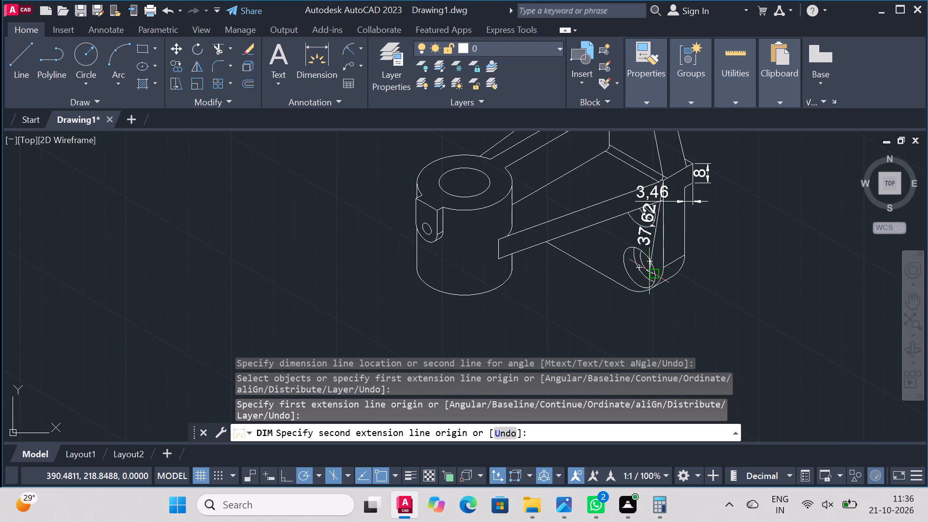
{"action": "left_click", "coordinate": [627, 290]}
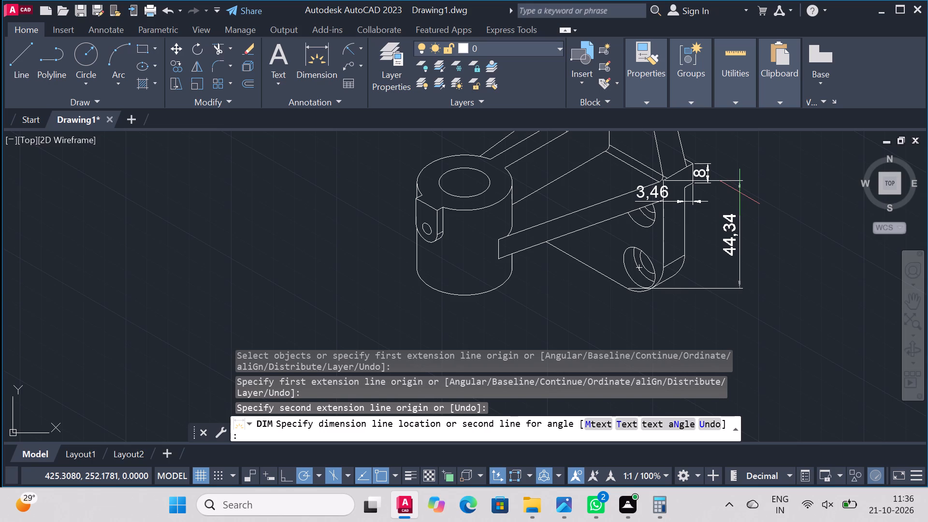
{"action": "left_click", "coordinate": [739, 192]}
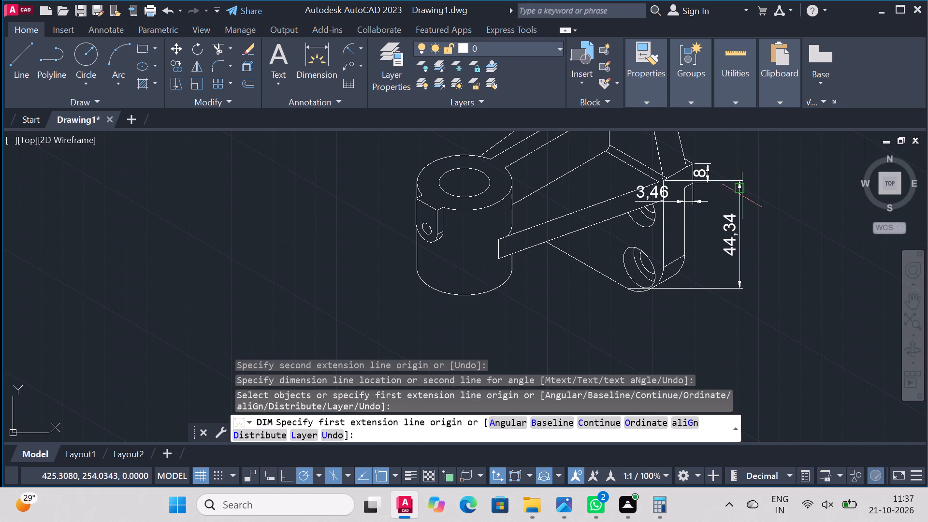
Dimension the vertical spacing between the two recessed holes' centres, placing it between the plate's edge and the 44,34 dimension.
{"action": "scroll", "coordinate": [628, 208], "scroll_direction": "up", "scroll_amount": 2}
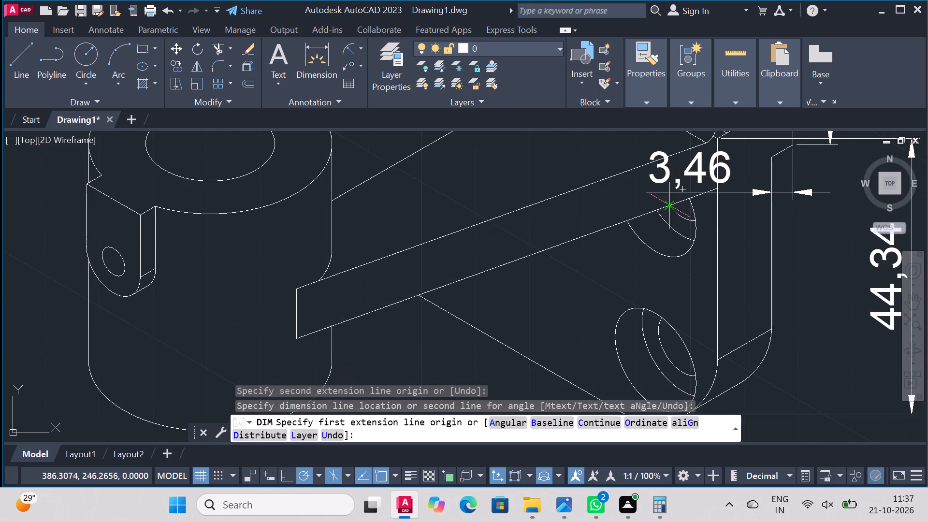
{"action": "left_click", "coordinate": [654, 359]}
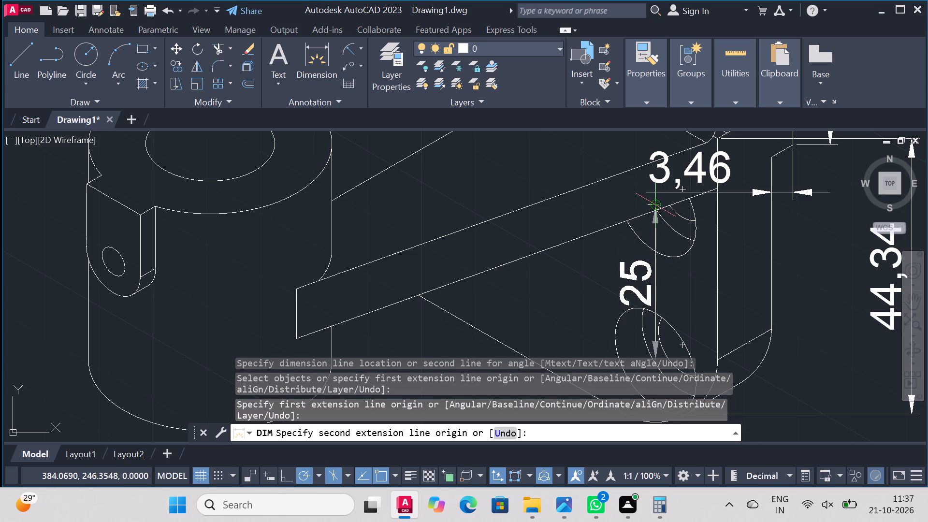
{"action": "left_click", "coordinate": [652, 203]}
{"action": "left_click", "coordinate": [842, 273]}
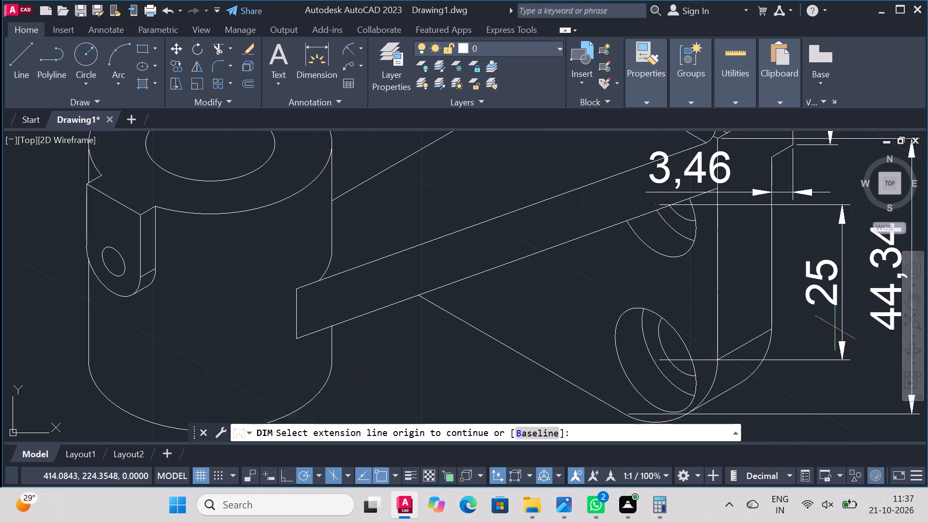
Add an aligned dimension to the short top edge of the slanted rib where it meets the ring boss, placing it just below.
{"action": "scroll", "coordinate": [833, 325], "scroll_direction": "down", "scroll_amount": 4}
{"action": "scroll", "coordinate": [863, 343], "scroll_direction": "up", "scroll_amount": 2}
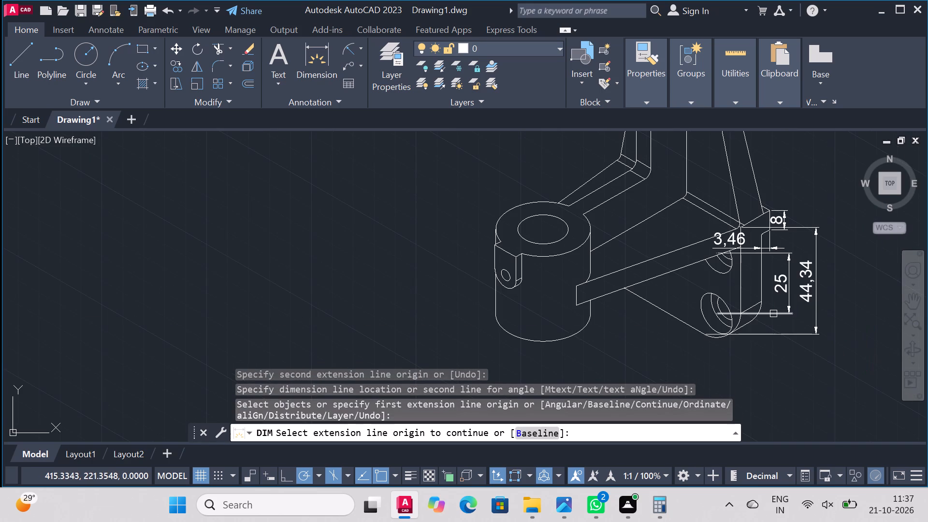
{"action": "scroll", "coordinate": [767, 260], "scroll_direction": "down", "scroll_amount": 1}
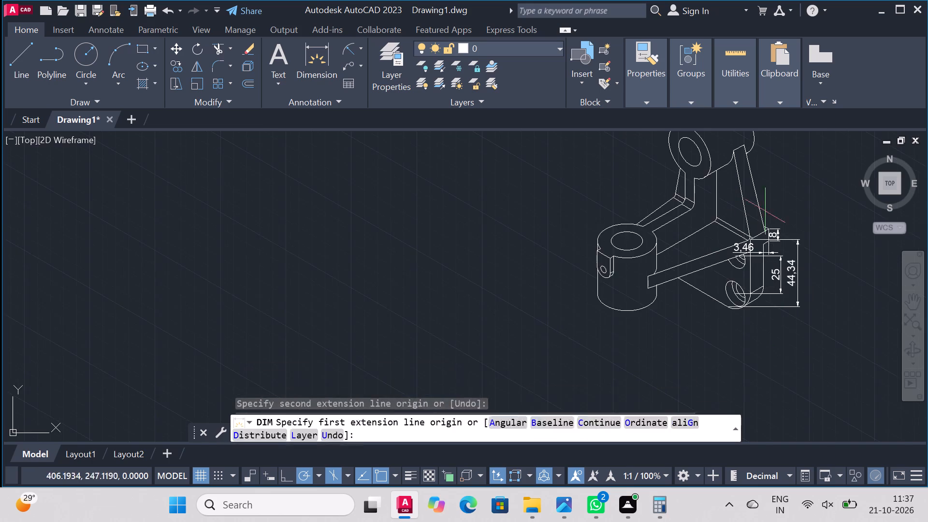
{"action": "scroll", "coordinate": [762, 186], "scroll_direction": "up", "scroll_amount": 3}
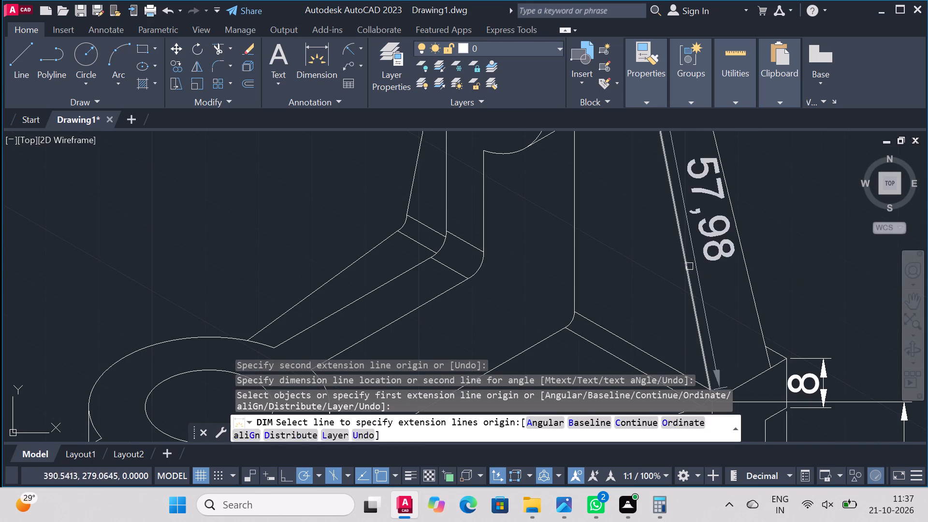
{"action": "scroll", "coordinate": [704, 249], "scroll_direction": "down", "scroll_amount": 4}
{"action": "scroll", "coordinate": [709, 201], "scroll_direction": "up", "scroll_amount": 3}
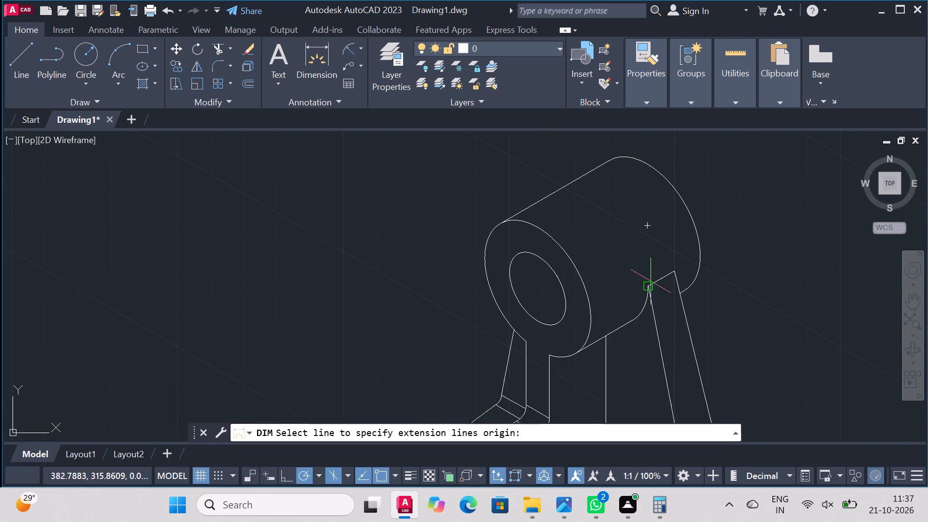
{"action": "left_click", "coordinate": [647, 286]}
{"action": "left_click", "coordinate": [676, 269]}
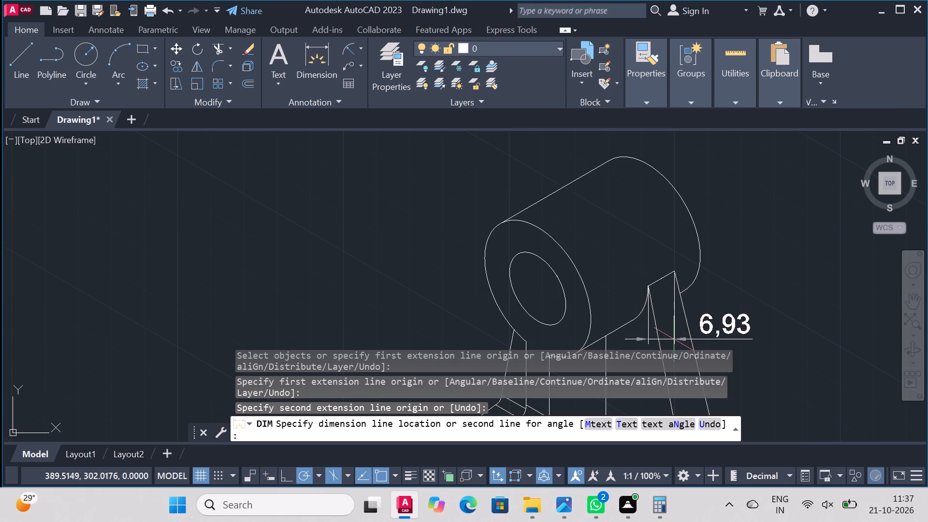
{"action": "left_click", "coordinate": [676, 340]}
Dimension the vertical end edge of the lower web where it meets the hollow cylinder, placing it beside the web.
{"action": "scroll", "coordinate": [765, 280], "scroll_direction": "down", "scroll_amount": 3}
{"action": "scroll", "coordinate": [782, 317], "scroll_direction": "up", "scroll_amount": 1}
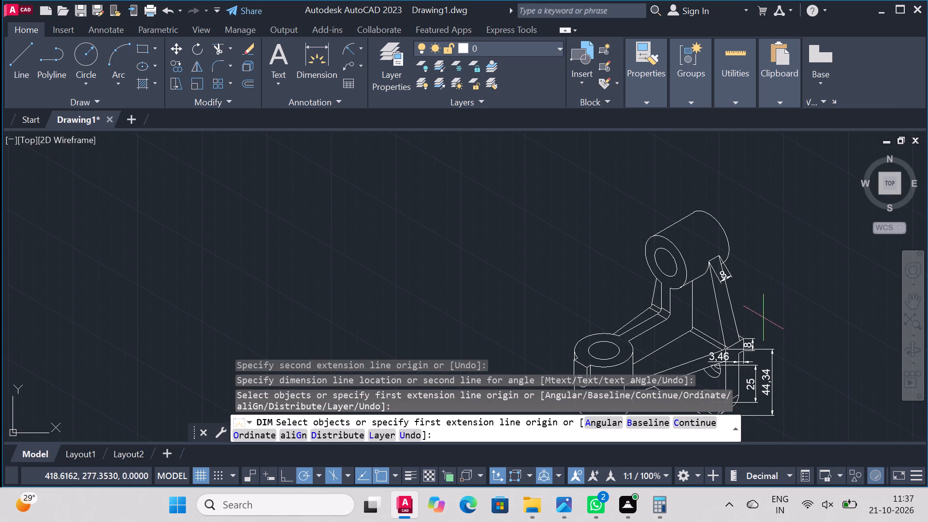
{"action": "scroll", "coordinate": [764, 316], "scroll_direction": "down", "scroll_amount": 2}
{"action": "scroll", "coordinate": [766, 378], "scroll_direction": "up", "scroll_amount": 3}
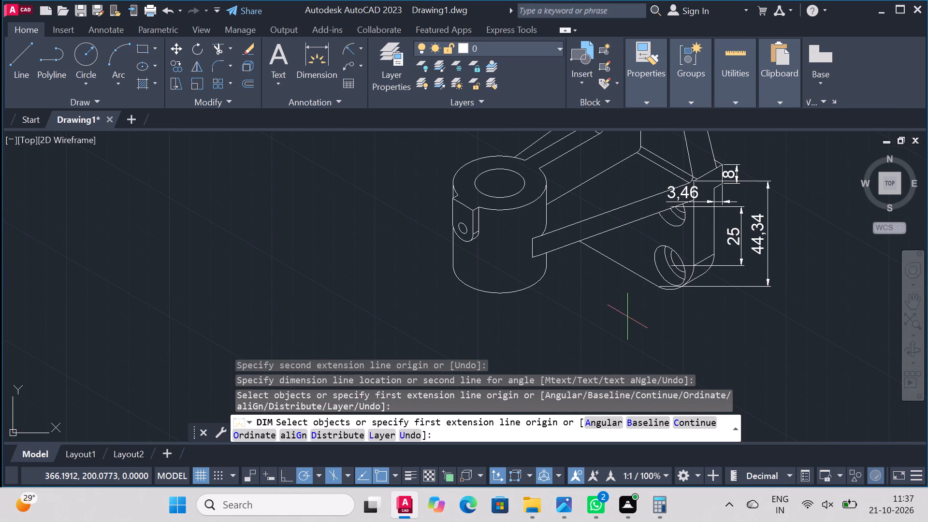
{"action": "scroll", "coordinate": [658, 306], "scroll_direction": "down", "scroll_amount": 2}
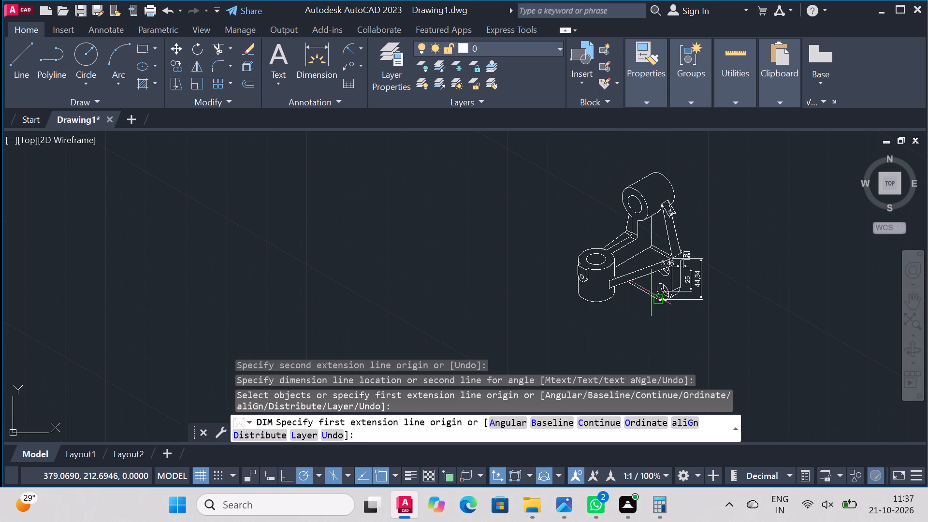
{"action": "scroll", "coordinate": [650, 269], "scroll_direction": "up", "scroll_amount": 2}
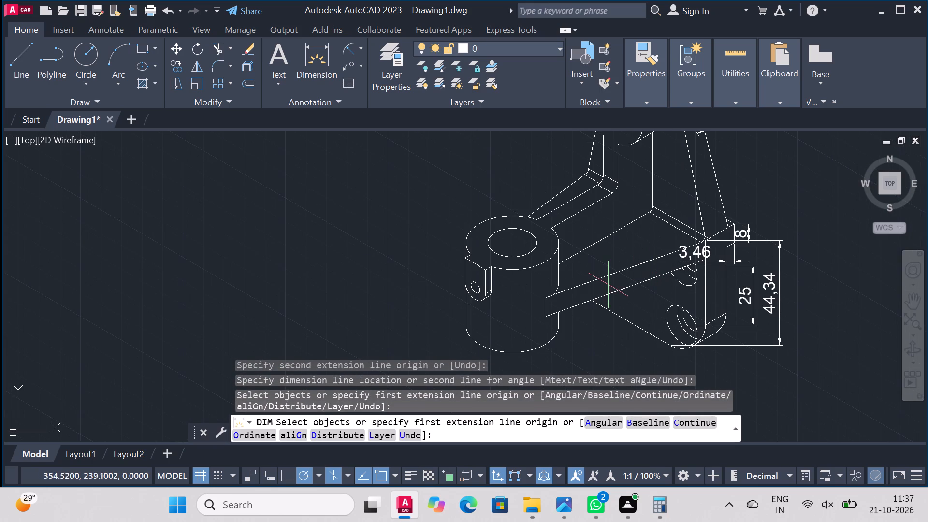
{"action": "scroll", "coordinate": [609, 284], "scroll_direction": "up", "scroll_amount": 2}
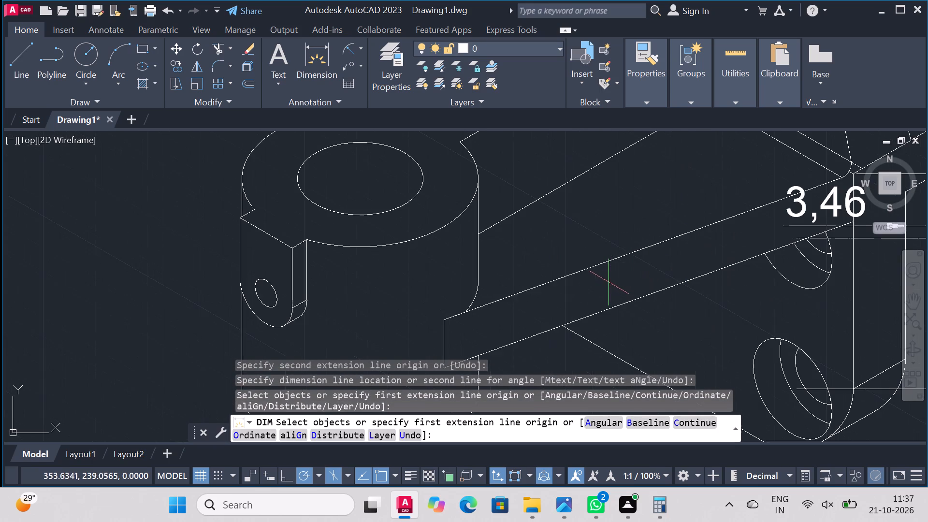
{"action": "left_click", "coordinate": [445, 319]}
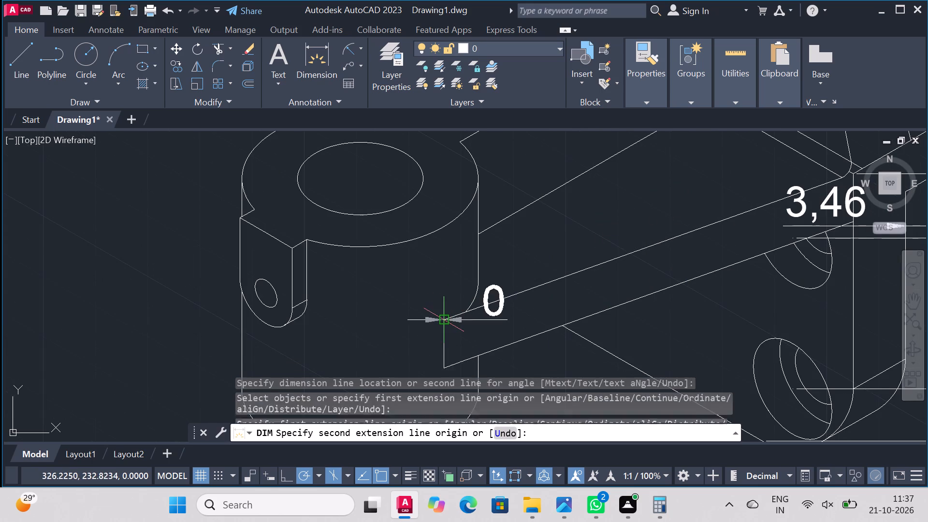
{"action": "scroll", "coordinate": [493, 279], "scroll_direction": "down", "scroll_amount": 3}
{"action": "scroll", "coordinate": [489, 303], "scroll_direction": "up", "scroll_amount": 3}
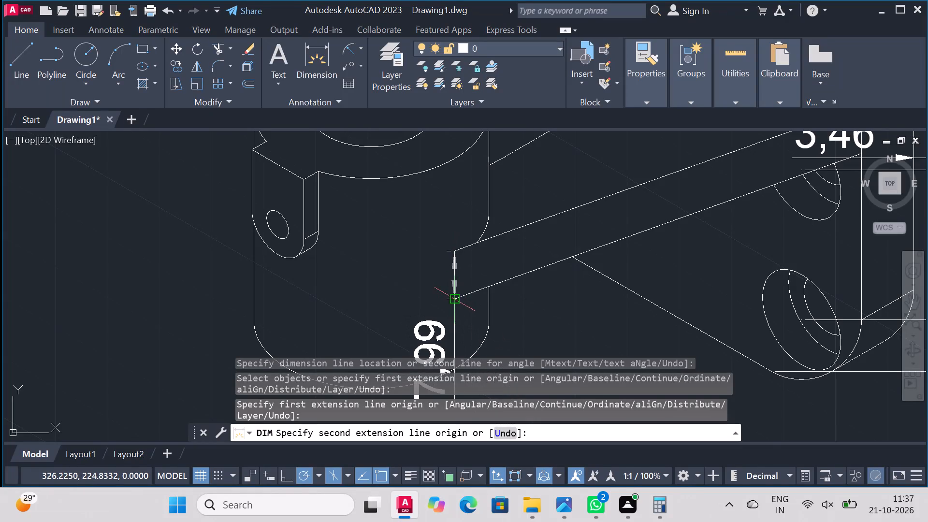
{"action": "left_click", "coordinate": [458, 300]}
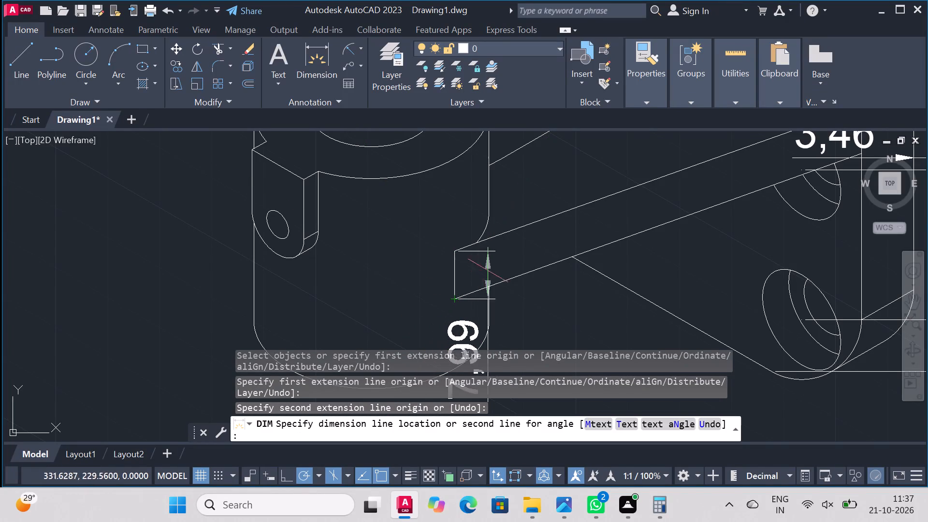
{"action": "left_click", "coordinate": [580, 228]}
Dimension the hollow cylinder's height as 35 from the top bore's centre downward, placing it outside the cylinder on the lug side.
{"action": "scroll", "coordinate": [627, 235], "scroll_direction": "down", "scroll_amount": 2}
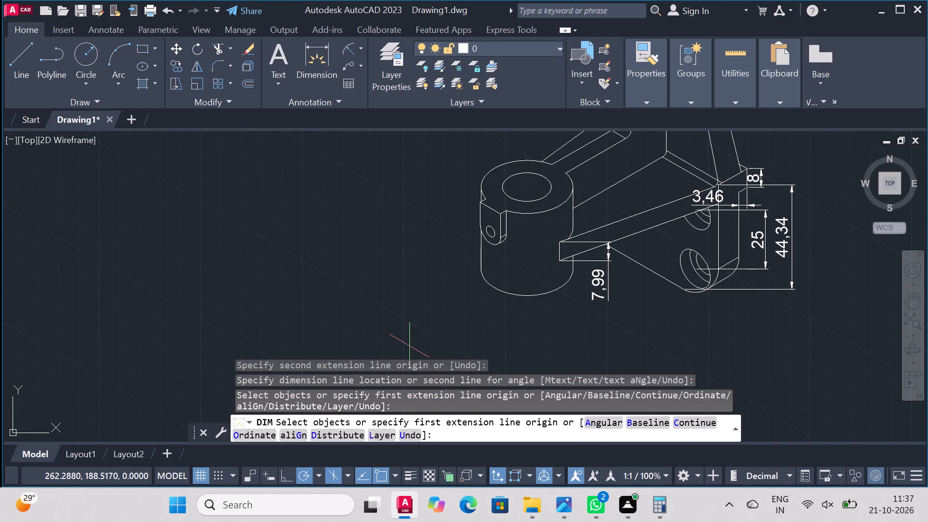
{"action": "left_click", "coordinate": [525, 186]}
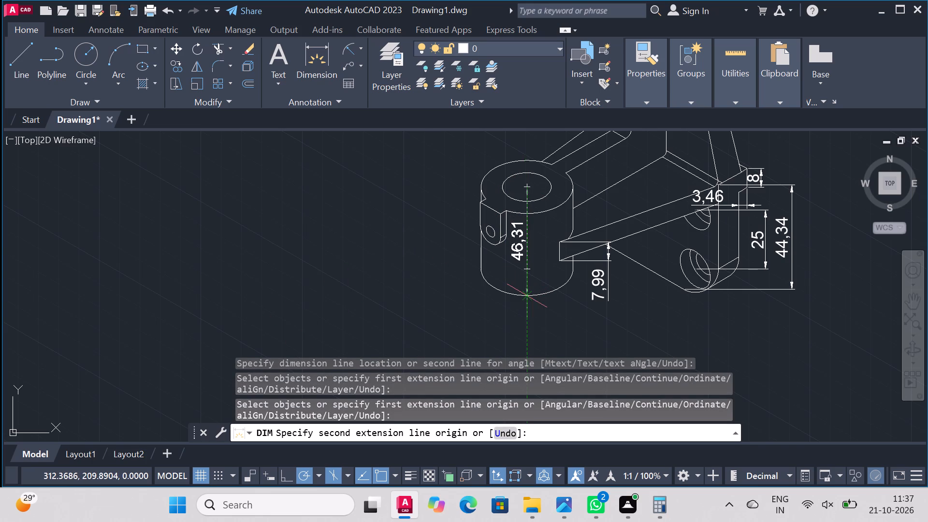
{"action": "type", "text": "35"}
{"action": "key", "text": "Return"}
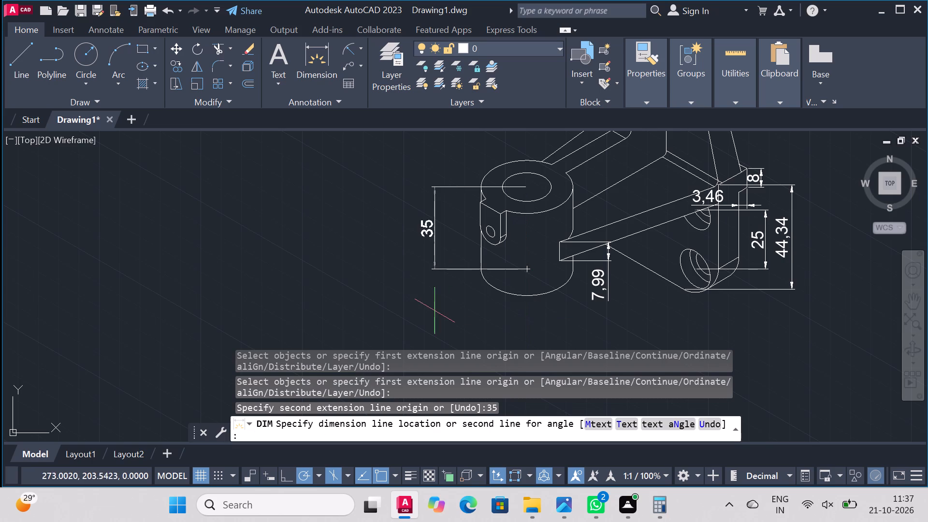
{"action": "left_click", "coordinate": [417, 318]}
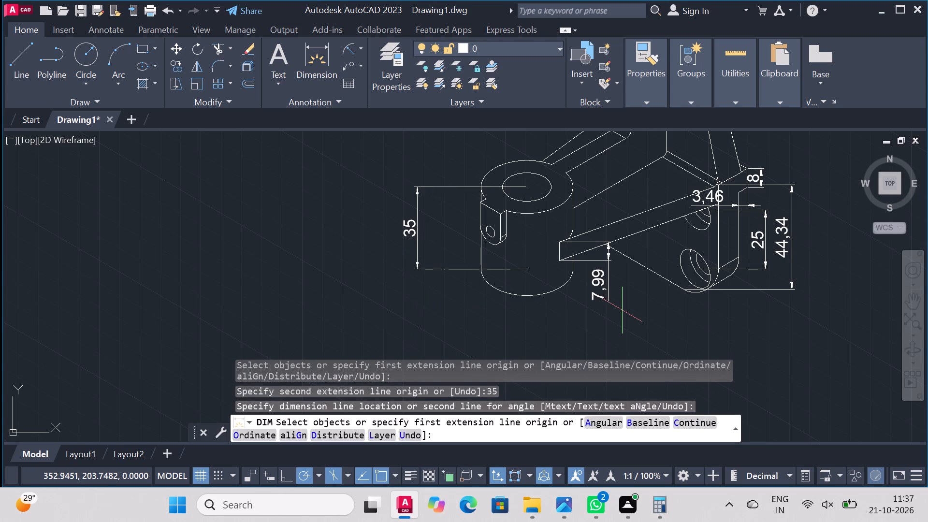
Add an aligned dimension from the cylinder bore's centre to the midpoint of the lug's top front edge, placing it outside the rim.
{"action": "scroll", "coordinate": [524, 174], "scroll_direction": "up", "scroll_amount": 2}
{"action": "left_click", "coordinate": [531, 207]}
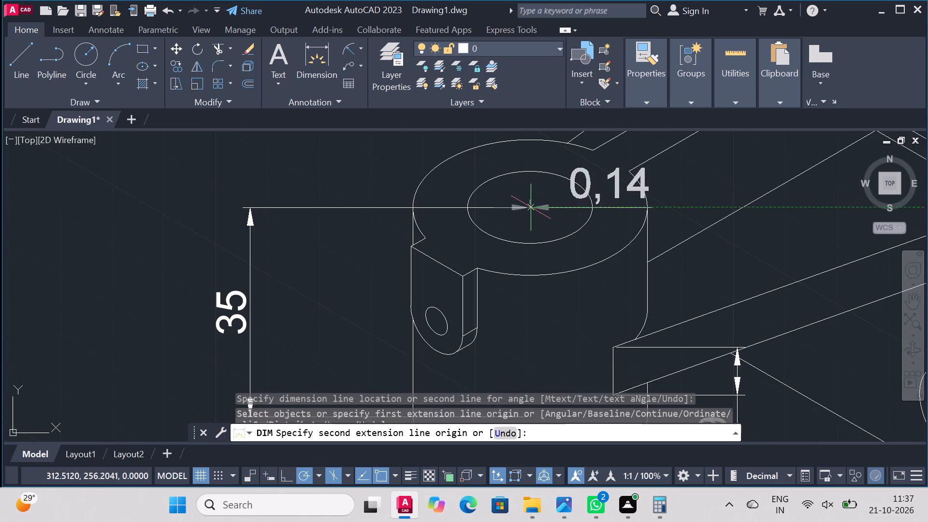
{"action": "left_click", "coordinate": [435, 263]}
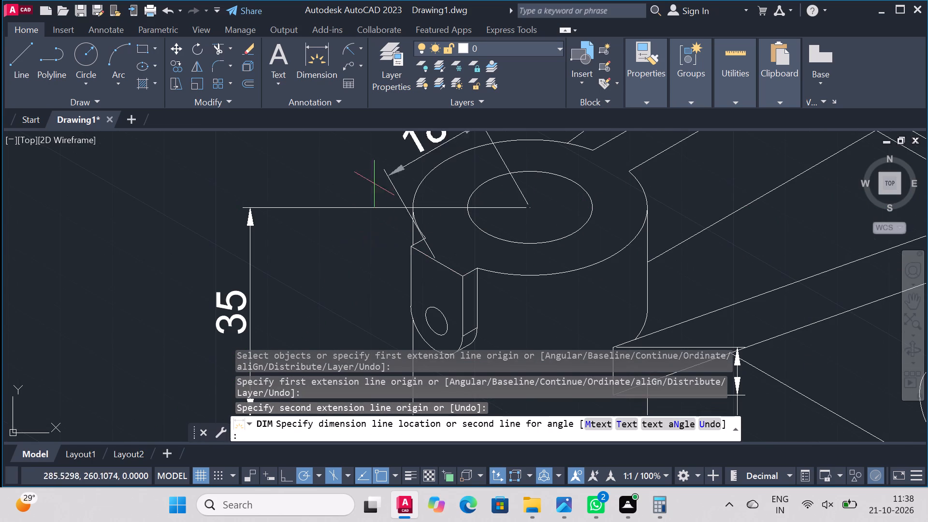
{"action": "left_click", "coordinate": [350, 181]}
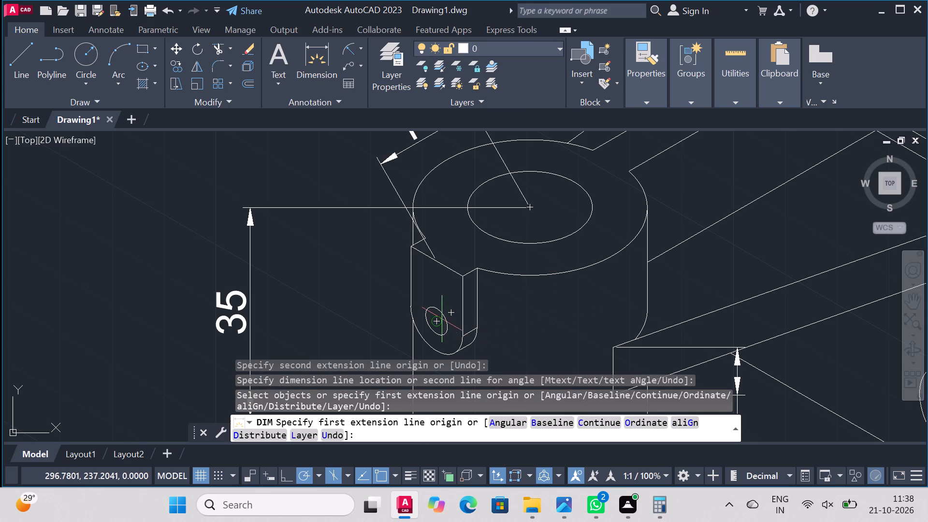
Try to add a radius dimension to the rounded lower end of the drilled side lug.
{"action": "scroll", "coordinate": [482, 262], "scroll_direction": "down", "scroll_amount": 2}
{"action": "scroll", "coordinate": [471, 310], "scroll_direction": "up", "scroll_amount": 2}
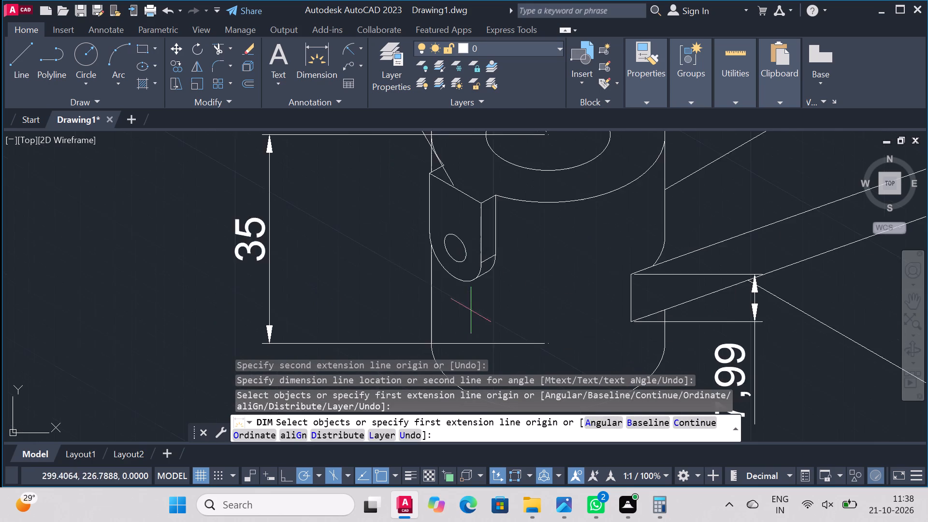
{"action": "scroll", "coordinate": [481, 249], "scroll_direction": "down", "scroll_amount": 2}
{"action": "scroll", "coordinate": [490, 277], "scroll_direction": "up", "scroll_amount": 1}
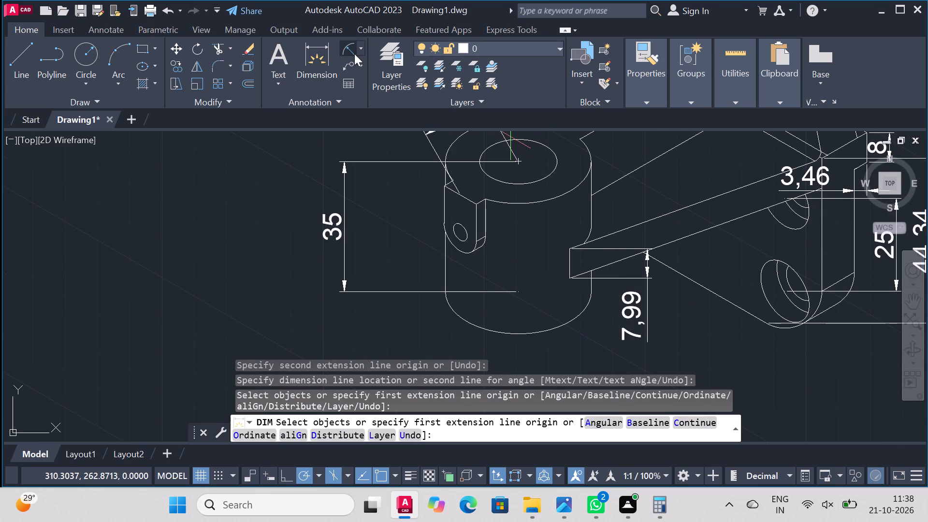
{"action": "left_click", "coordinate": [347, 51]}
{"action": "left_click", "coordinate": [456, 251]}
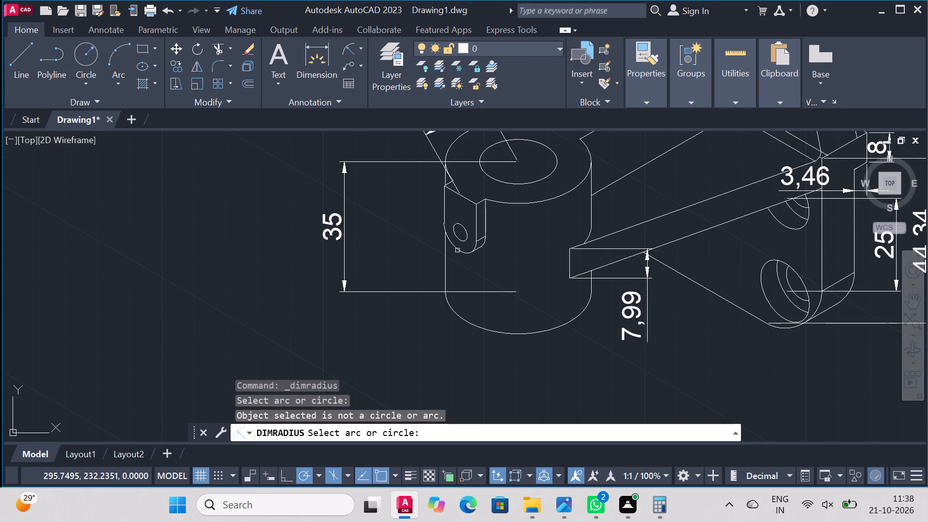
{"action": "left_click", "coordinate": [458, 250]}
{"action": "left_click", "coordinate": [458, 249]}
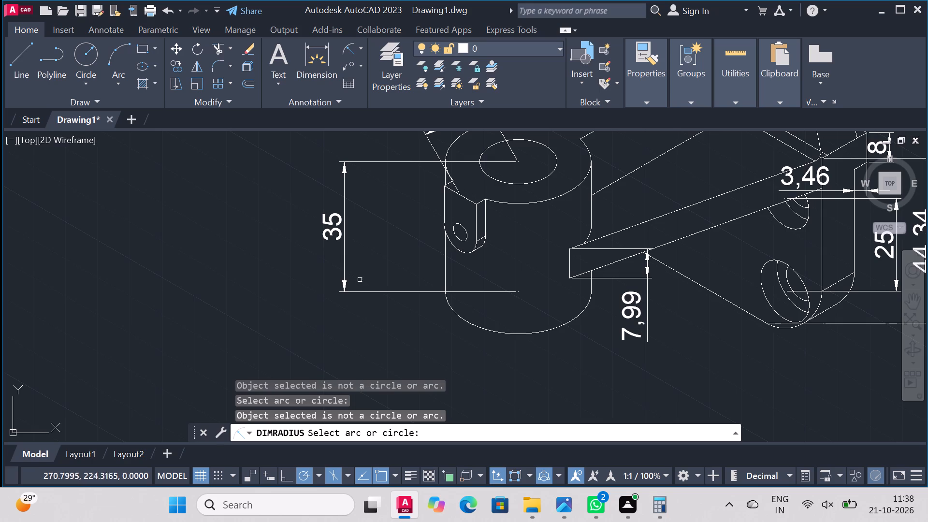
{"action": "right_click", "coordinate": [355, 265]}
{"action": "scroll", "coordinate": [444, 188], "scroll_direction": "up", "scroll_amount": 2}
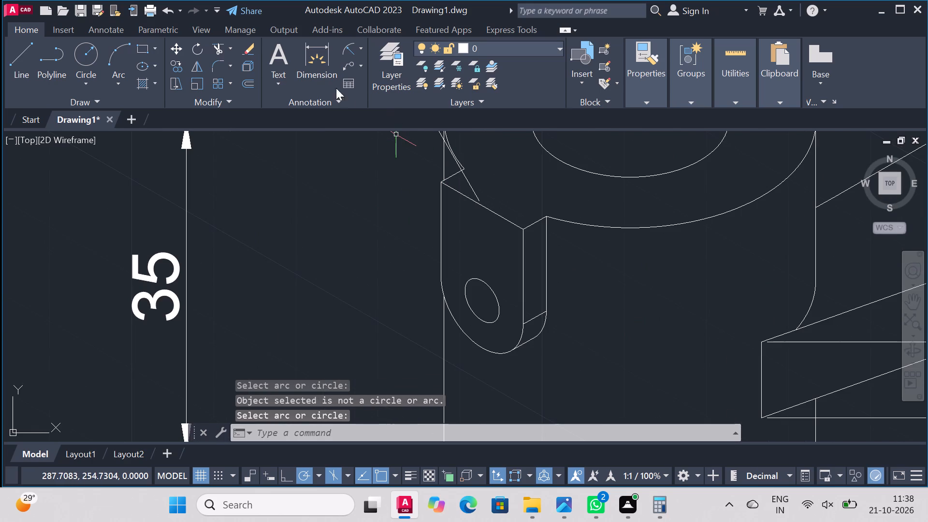
Dimension the vertical distance from the lug hole's centre to the lug's rounded lower edge, placing it beside the lug.
{"action": "left_click", "coordinate": [315, 53]}
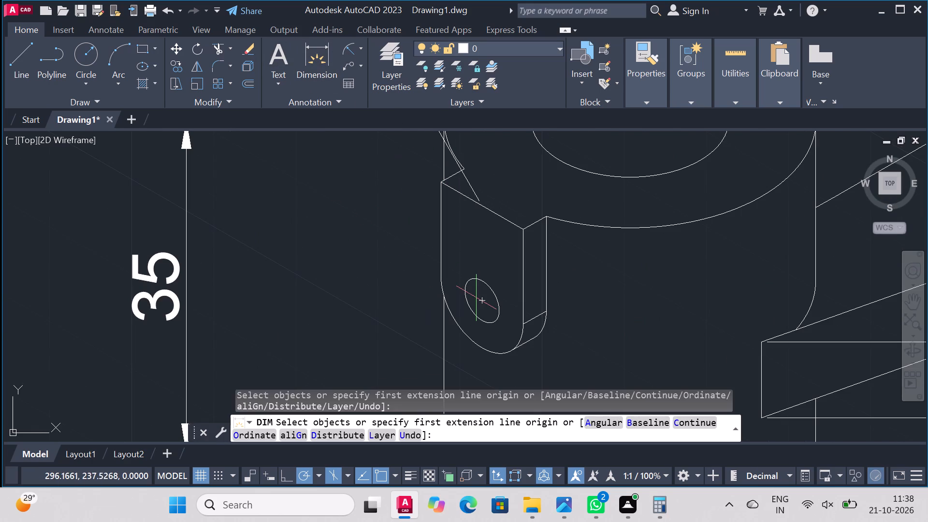
{"action": "left_click", "coordinate": [480, 301]}
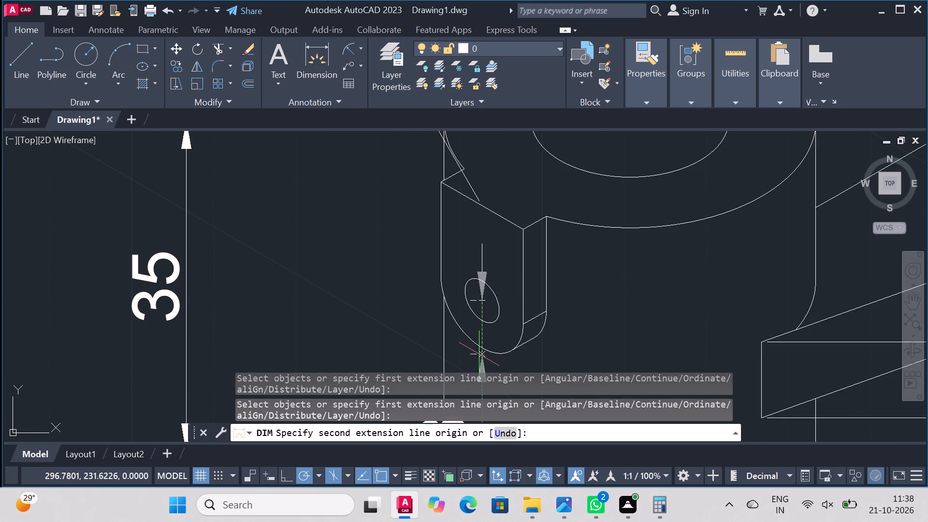
{"action": "left_click", "coordinate": [481, 351]}
{"action": "left_click", "coordinate": [365, 327]}
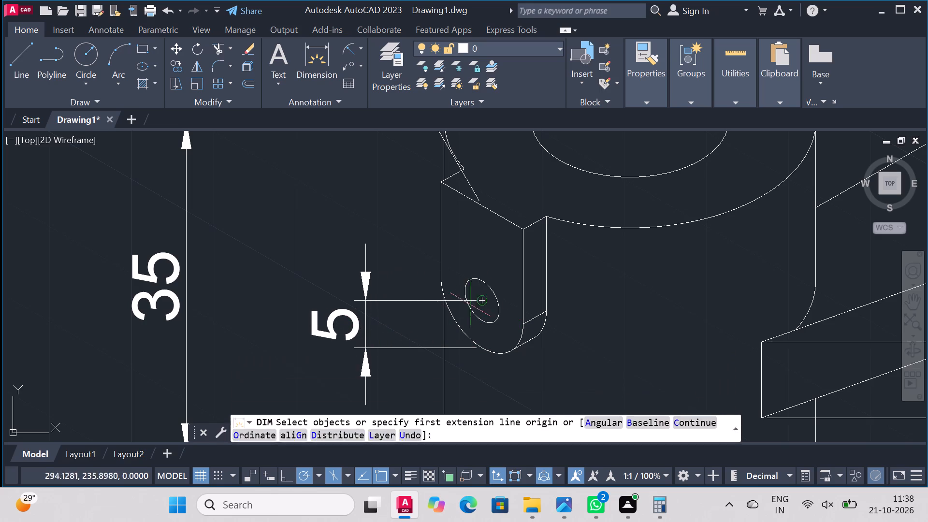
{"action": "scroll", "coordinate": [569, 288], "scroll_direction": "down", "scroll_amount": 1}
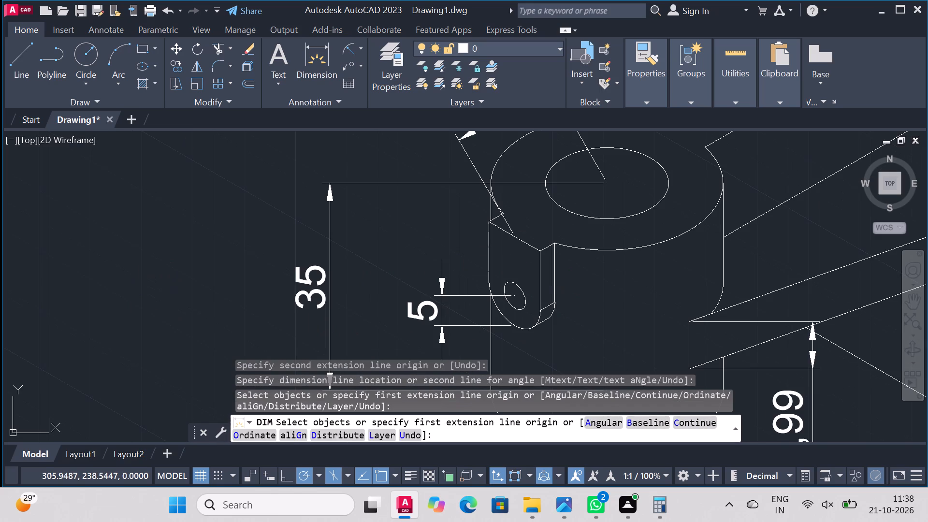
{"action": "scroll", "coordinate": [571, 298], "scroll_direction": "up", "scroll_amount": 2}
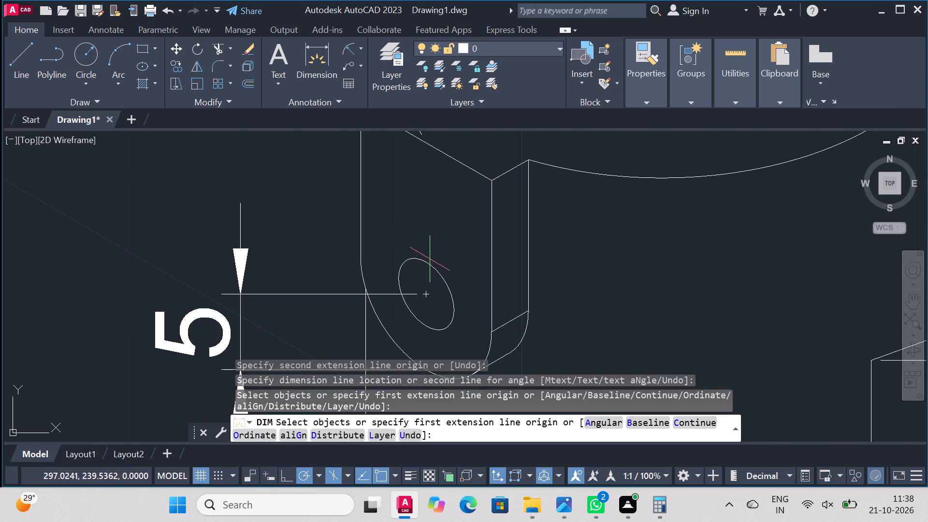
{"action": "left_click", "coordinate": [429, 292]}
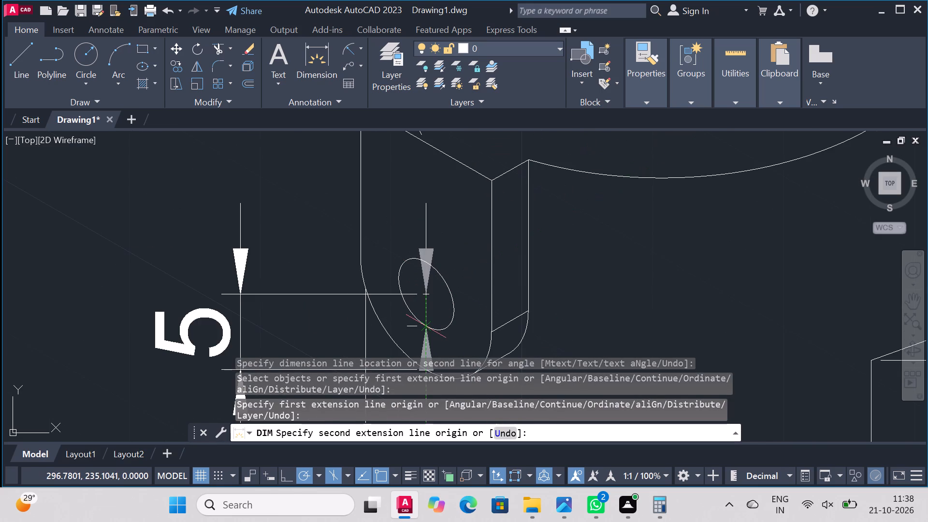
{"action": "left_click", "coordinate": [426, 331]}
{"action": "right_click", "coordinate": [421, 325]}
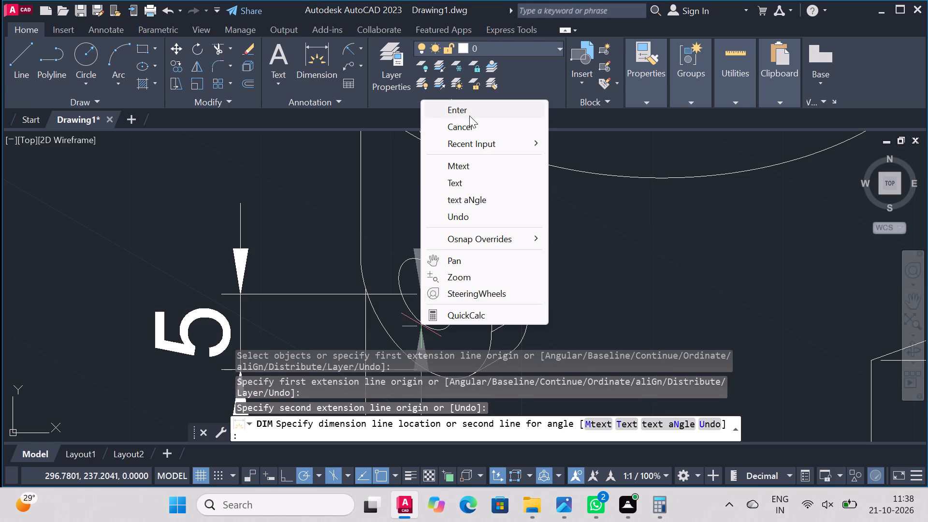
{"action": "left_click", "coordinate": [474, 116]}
Draw two vertical lines about 2.1 long from the lug hole's centre, one up and one down to the hole's edge.
{"action": "scroll", "coordinate": [455, 240], "scroll_direction": "down", "scroll_amount": 1}
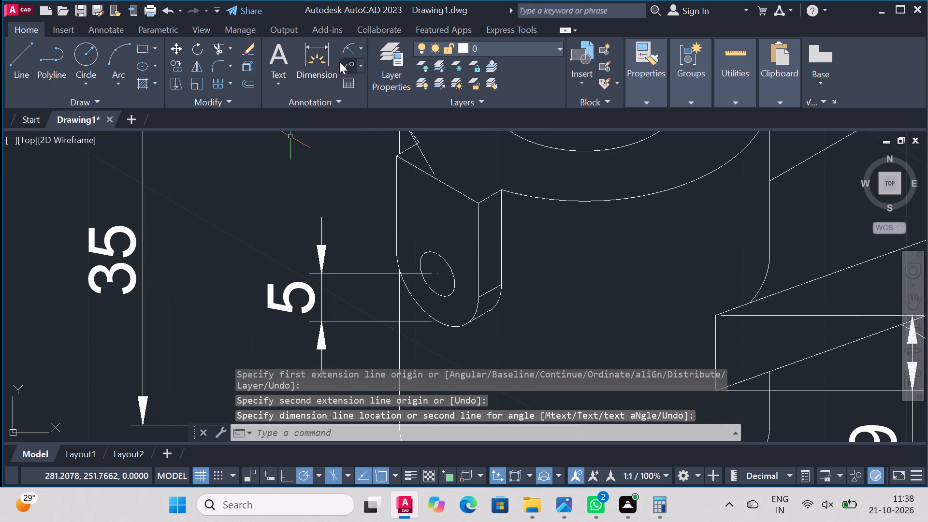
{"action": "left_click", "coordinate": [22, 61]}
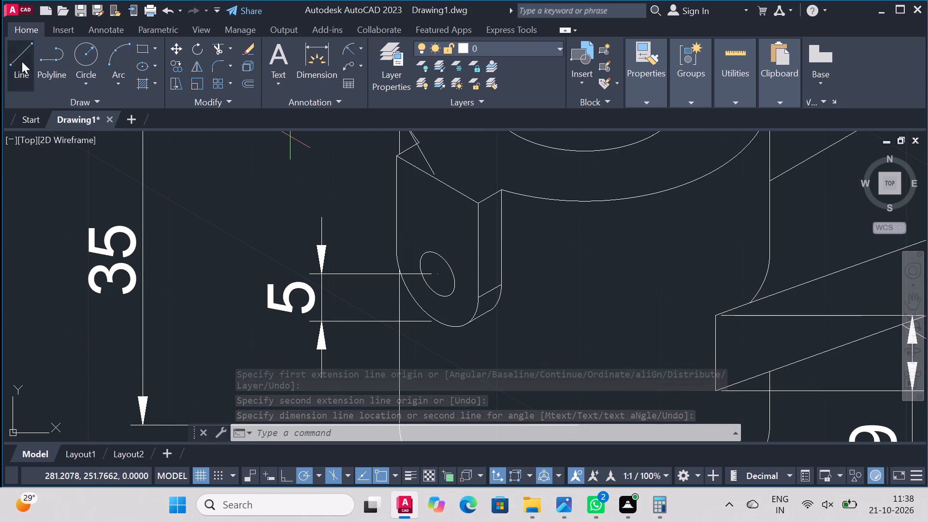
{"action": "left_click", "coordinate": [435, 272]}
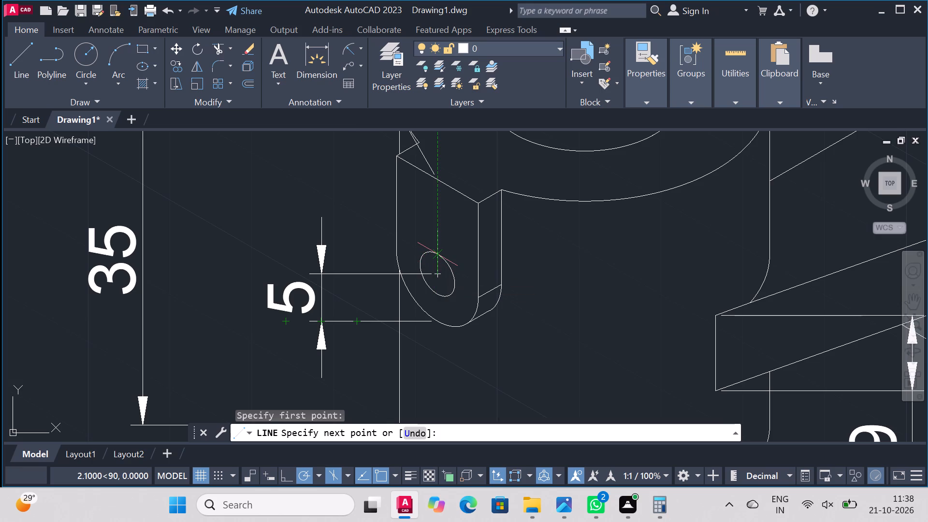
{"action": "left_click", "coordinate": [436, 256]}
{"action": "right_click", "coordinate": [436, 256]}
{"action": "left_click", "coordinate": [468, 263]}
{"action": "right_click", "coordinate": [388, 194]}
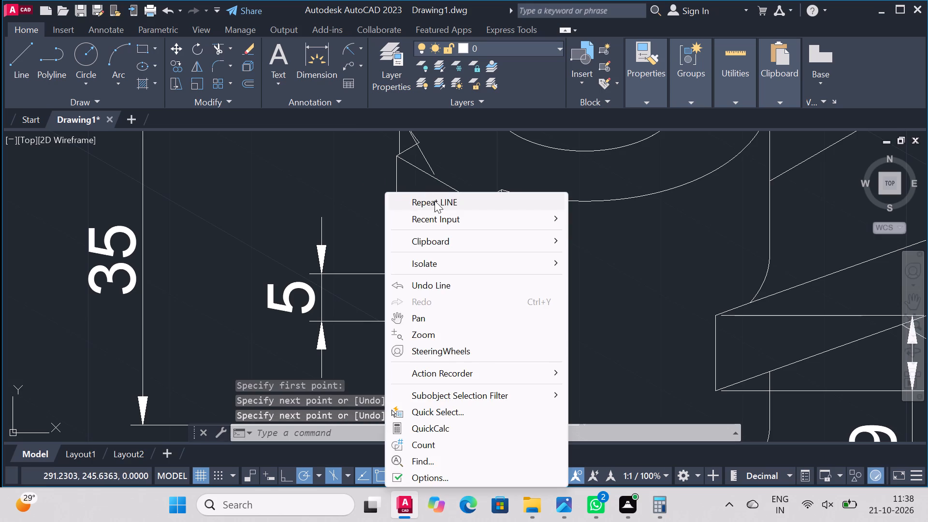
{"action": "left_click", "coordinate": [436, 202]}
{"action": "left_click", "coordinate": [436, 278]}
{"action": "left_click", "coordinate": [433, 295]}
{"action": "right_click", "coordinate": [431, 290]}
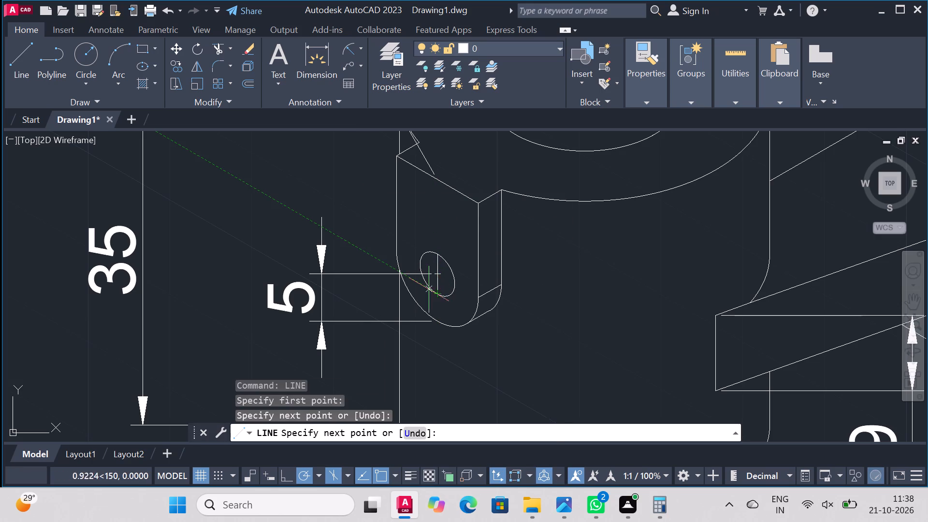
{"action": "left_click", "coordinate": [469, 295]}
Dimension the lug hole vertically between the outer ends of its two centre lines, placing it between the lug and the 5 dimension.
{"action": "left_click", "coordinate": [330, 60]}
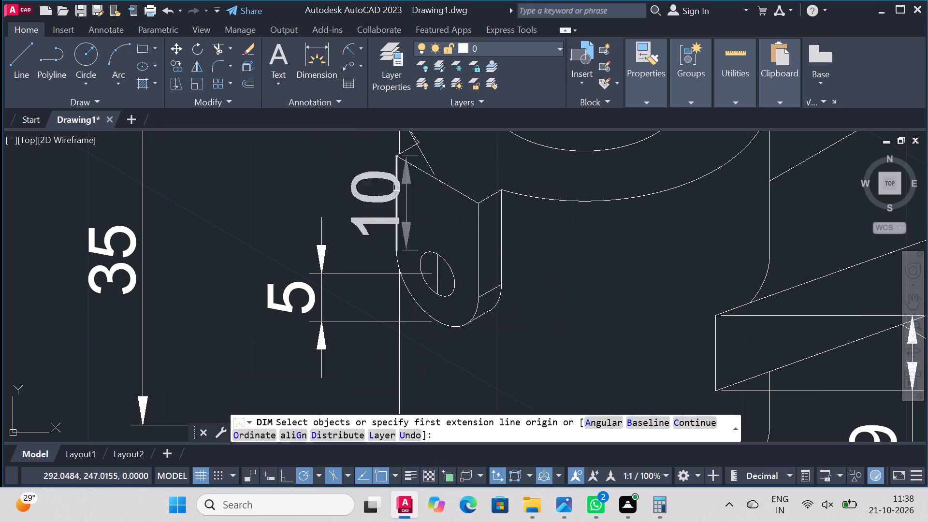
{"action": "left_click", "coordinate": [437, 253]}
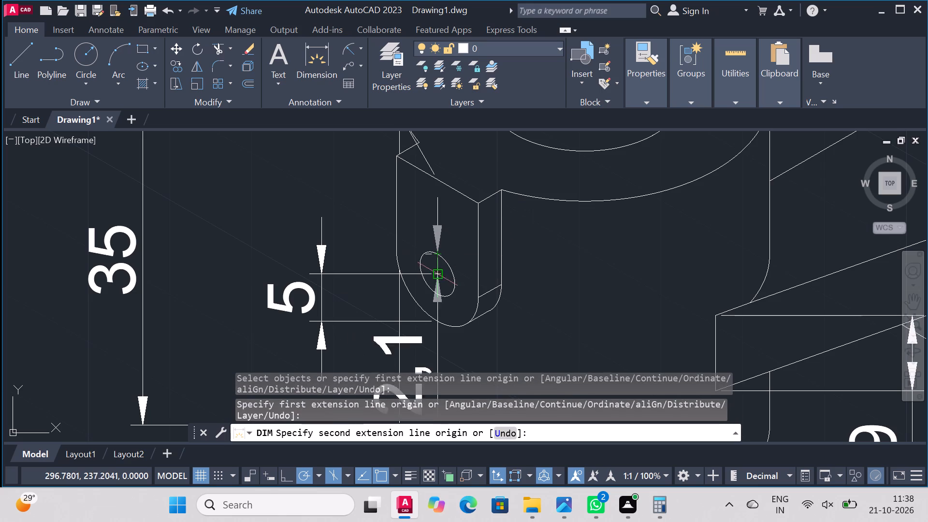
{"action": "left_click", "coordinate": [438, 296]}
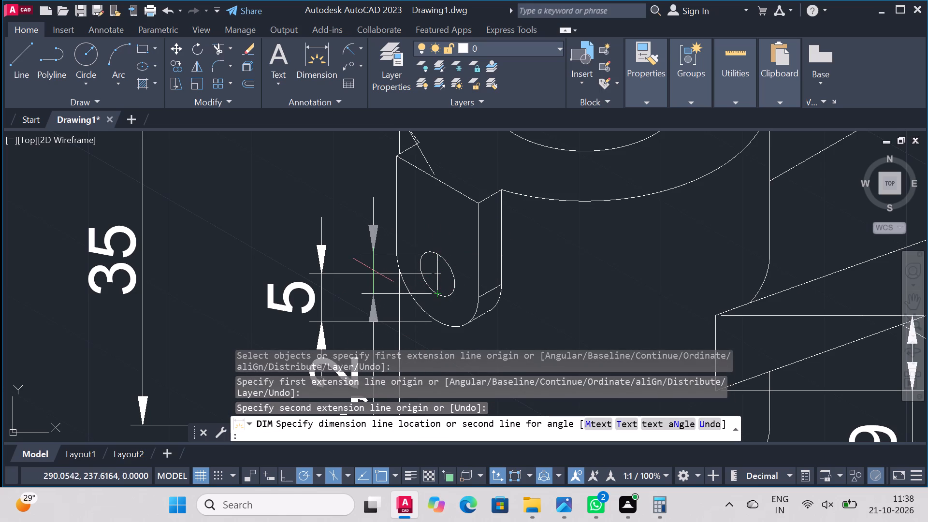
{"action": "left_click", "coordinate": [370, 270]}
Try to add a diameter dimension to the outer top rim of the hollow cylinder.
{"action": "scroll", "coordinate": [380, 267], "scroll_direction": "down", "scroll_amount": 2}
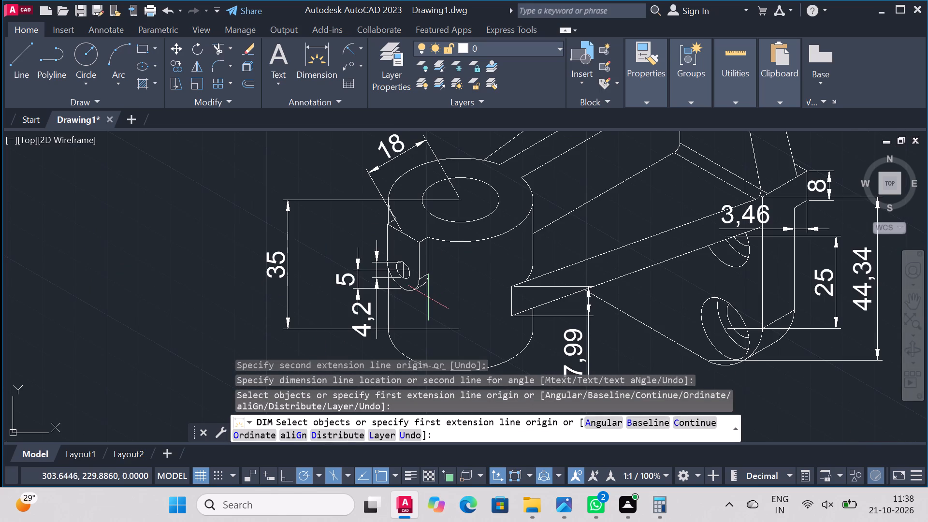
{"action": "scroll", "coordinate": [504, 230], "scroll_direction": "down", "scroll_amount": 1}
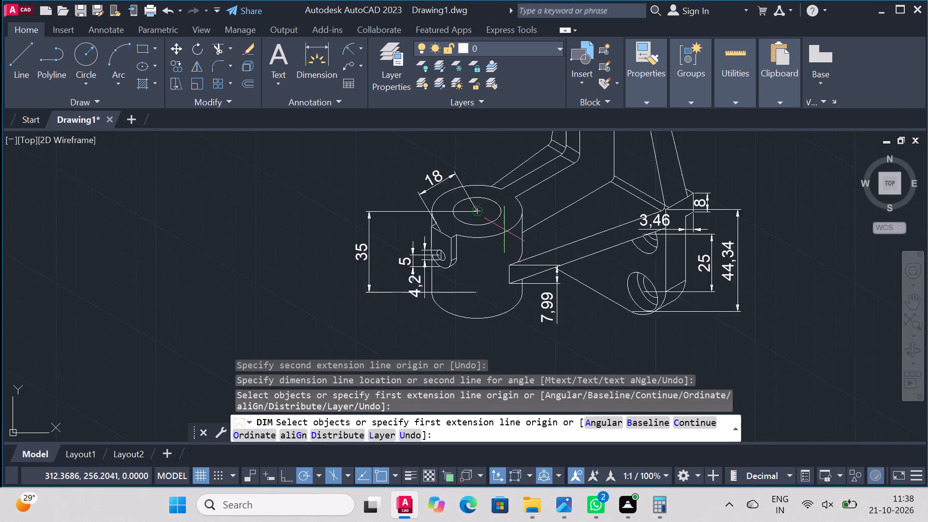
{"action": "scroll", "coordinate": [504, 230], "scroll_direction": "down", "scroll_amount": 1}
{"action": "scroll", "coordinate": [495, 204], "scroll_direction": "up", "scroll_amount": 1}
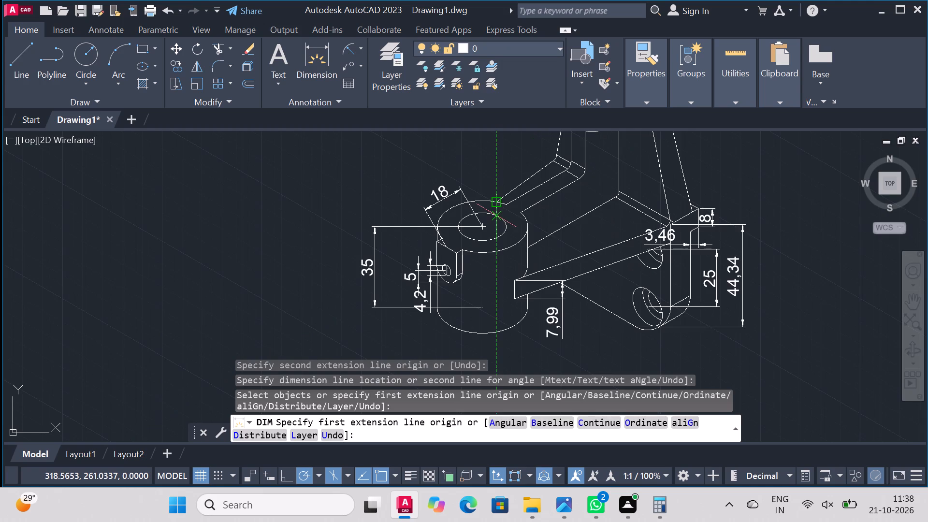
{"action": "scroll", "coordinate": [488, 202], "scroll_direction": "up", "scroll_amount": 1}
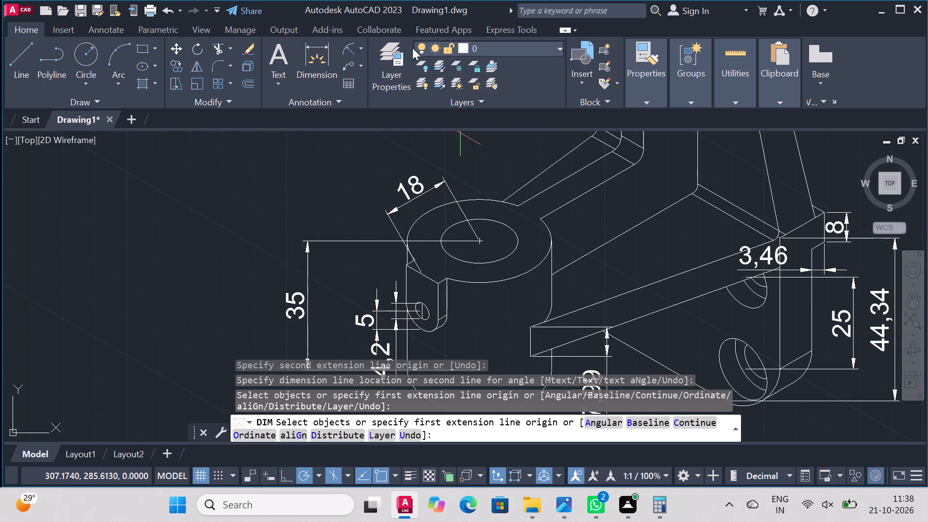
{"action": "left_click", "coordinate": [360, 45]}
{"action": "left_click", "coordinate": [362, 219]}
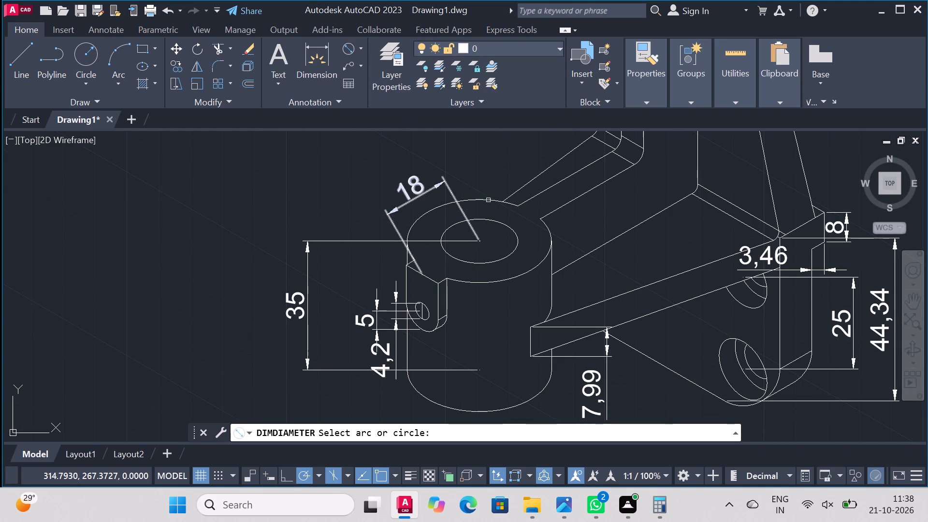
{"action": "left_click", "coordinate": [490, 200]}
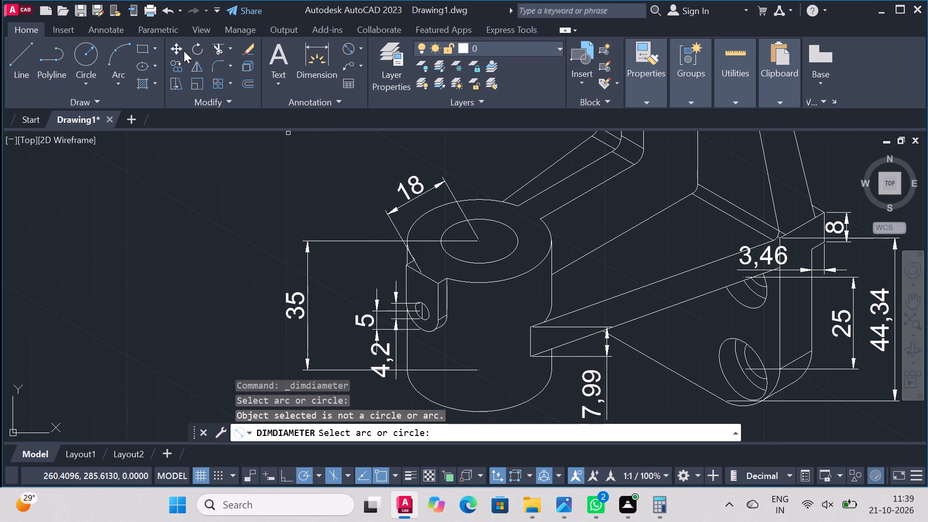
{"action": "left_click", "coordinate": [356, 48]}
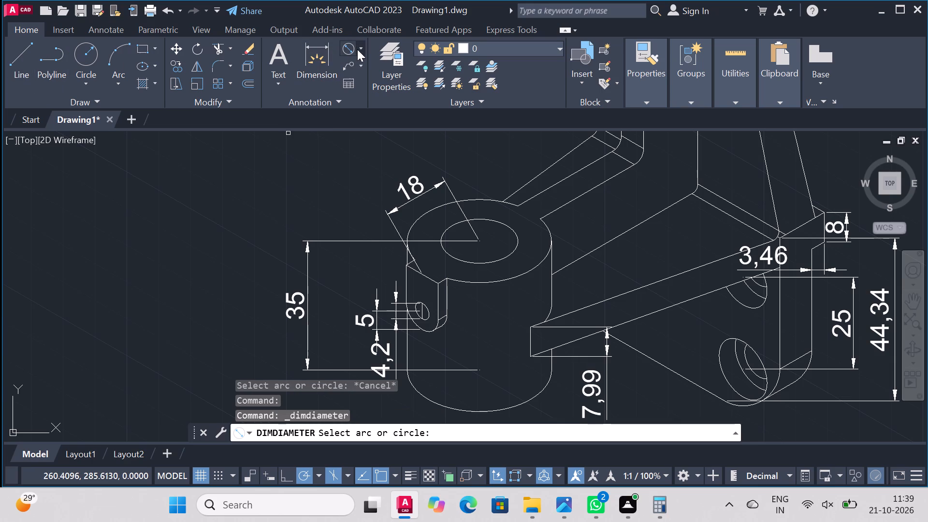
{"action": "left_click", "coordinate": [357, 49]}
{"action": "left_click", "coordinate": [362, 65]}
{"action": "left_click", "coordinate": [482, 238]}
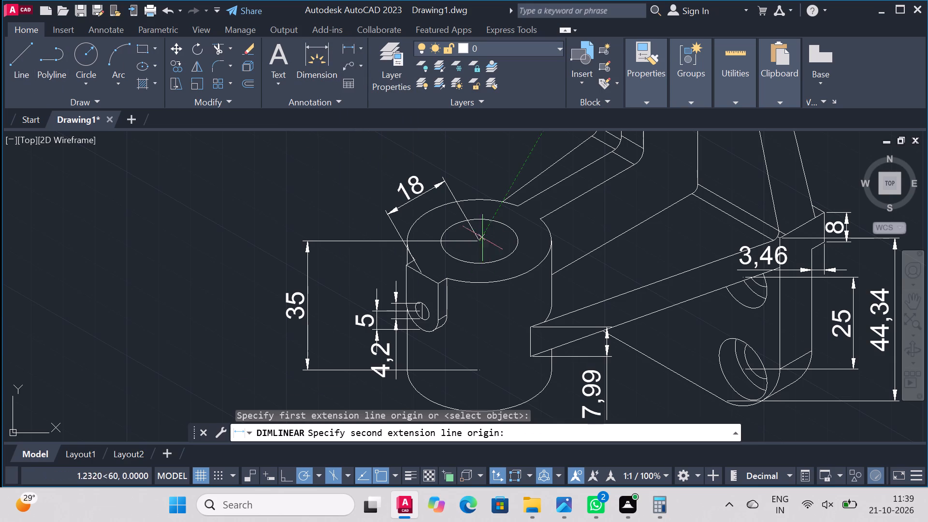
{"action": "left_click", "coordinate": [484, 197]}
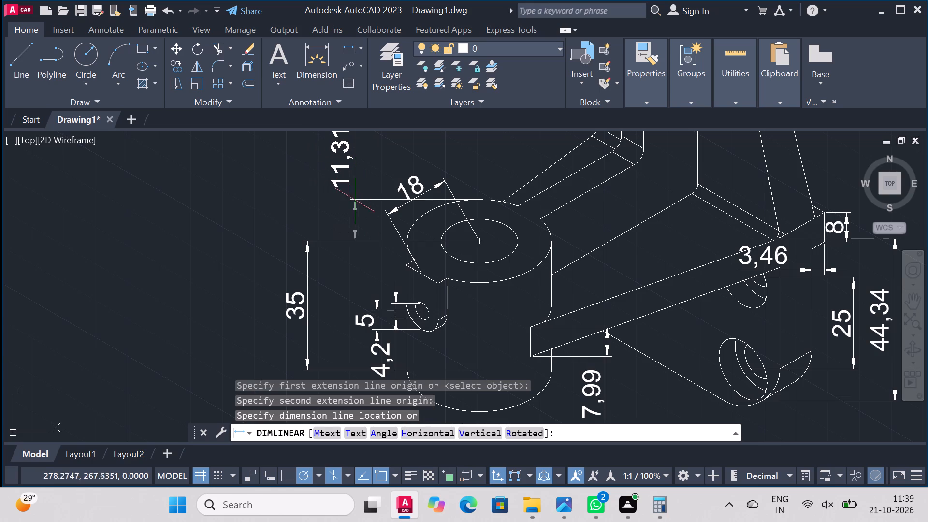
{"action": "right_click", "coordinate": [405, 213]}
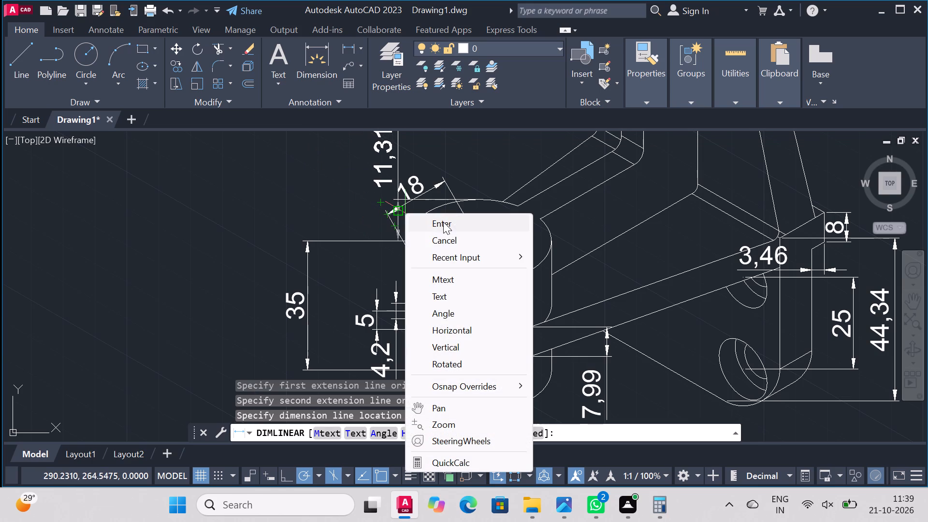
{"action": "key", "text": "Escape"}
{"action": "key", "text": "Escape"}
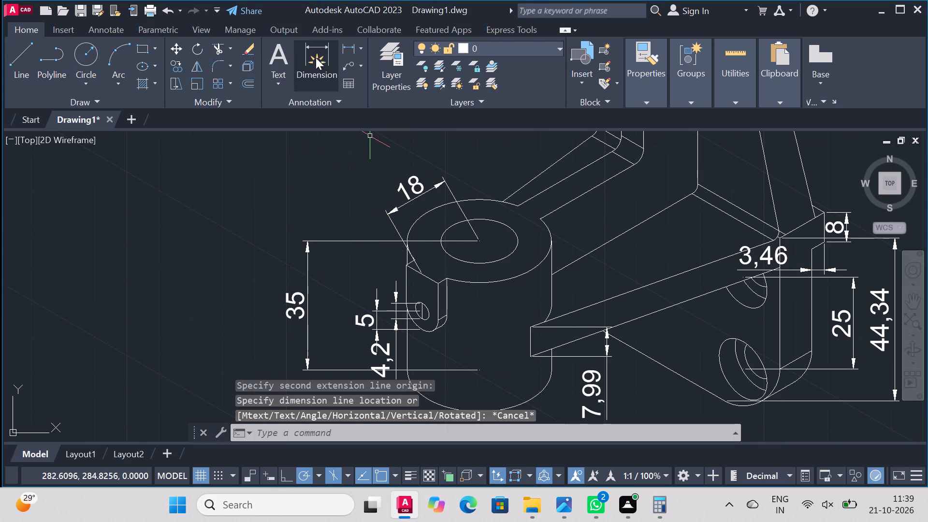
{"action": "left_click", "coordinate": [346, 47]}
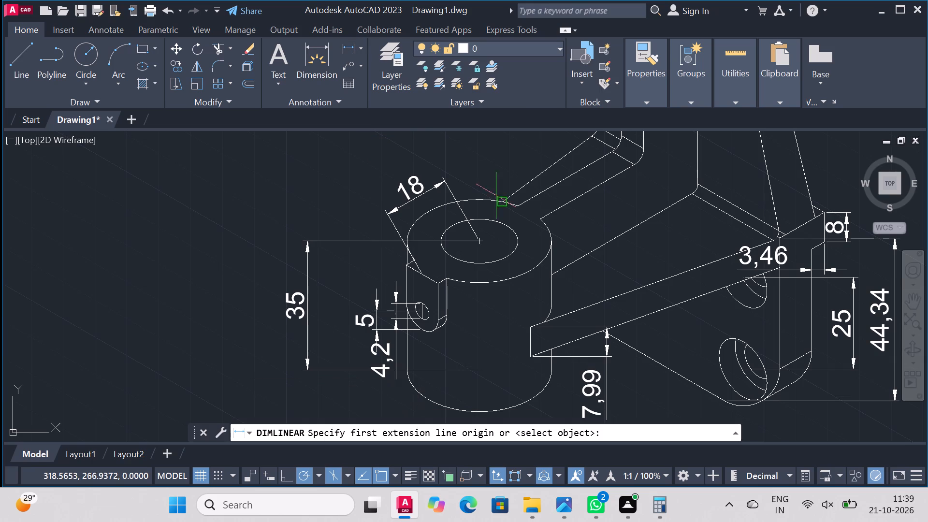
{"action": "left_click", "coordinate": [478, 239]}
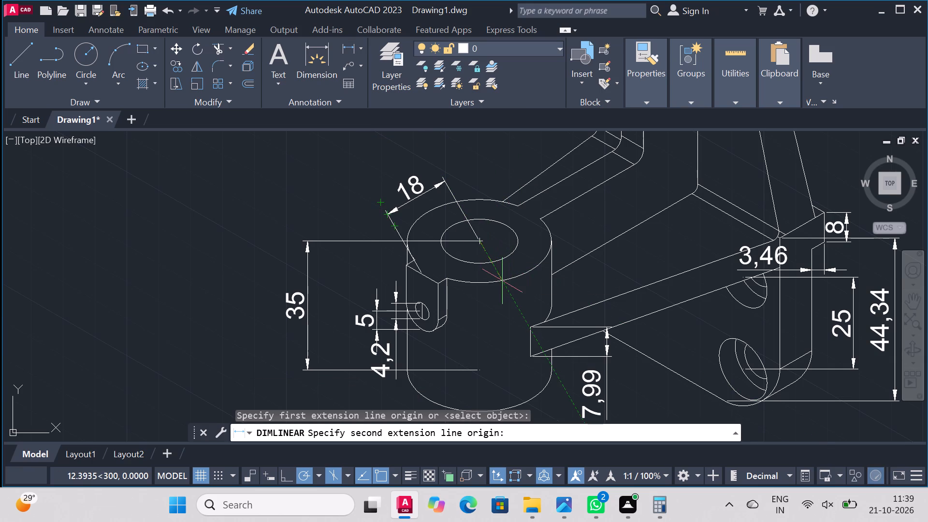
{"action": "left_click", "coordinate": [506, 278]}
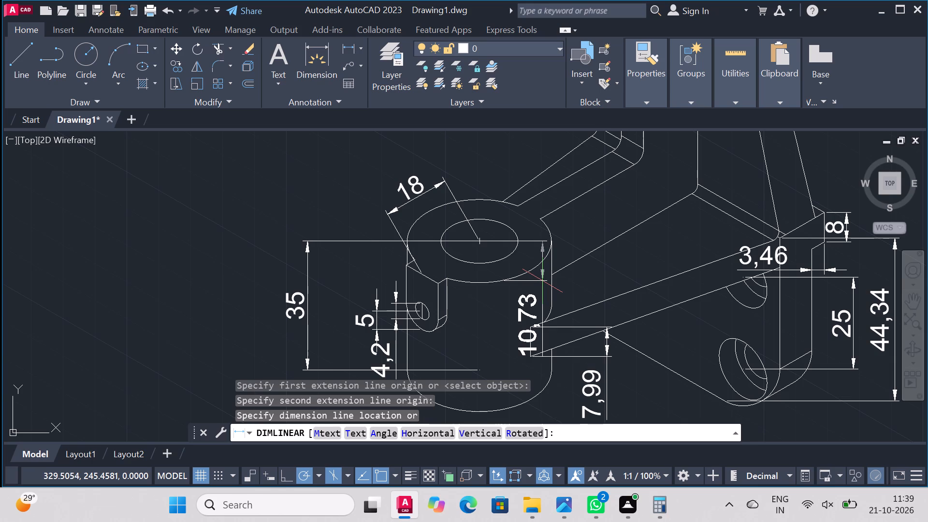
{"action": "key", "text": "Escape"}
Draw a line 16 long at 330° from the top bore's centre to the cylinder's outer rim.
{"action": "left_click", "coordinate": [27, 53]}
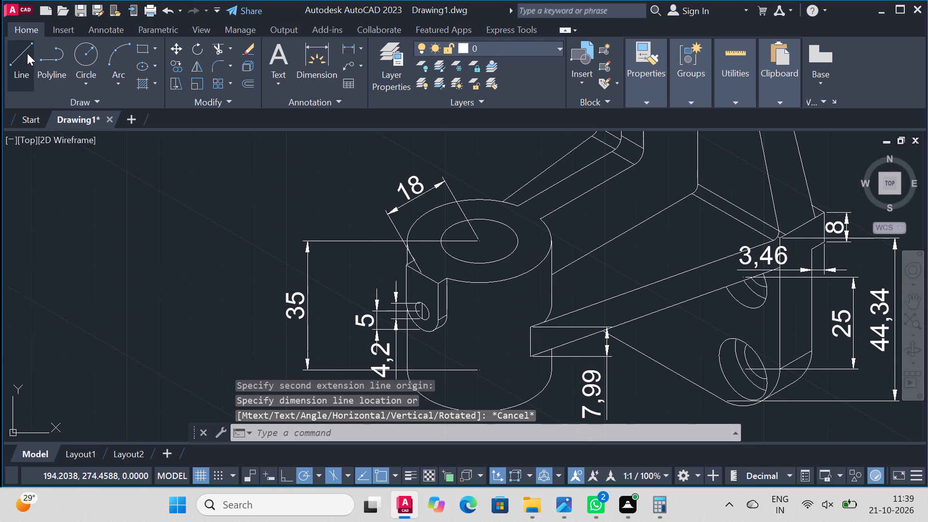
{"action": "left_click", "coordinate": [483, 242]}
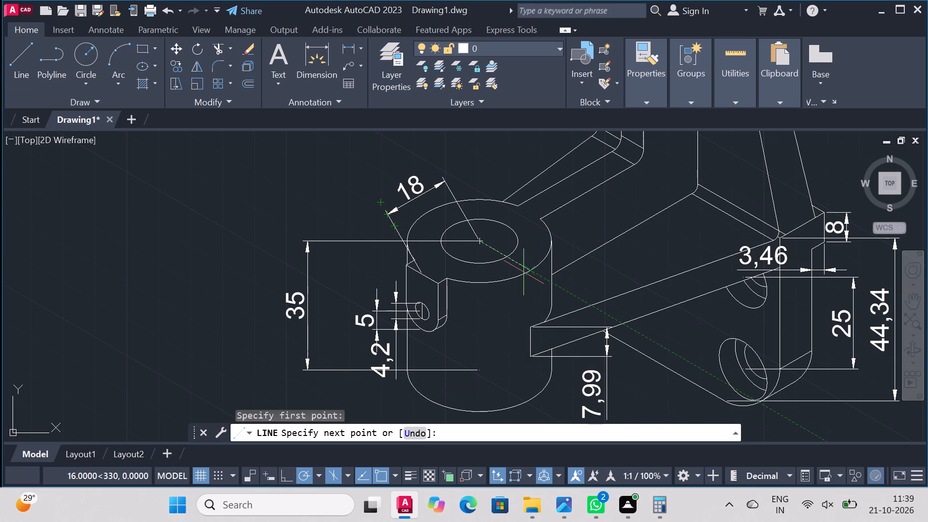
{"action": "left_click", "coordinate": [533, 269]}
{"action": "right_click", "coordinate": [533, 269]}
{"action": "left_click", "coordinate": [592, 273]}
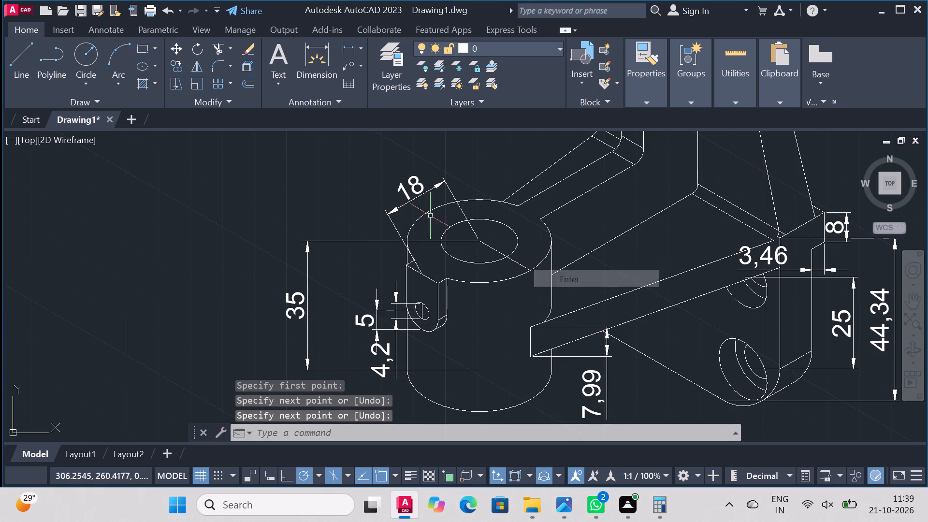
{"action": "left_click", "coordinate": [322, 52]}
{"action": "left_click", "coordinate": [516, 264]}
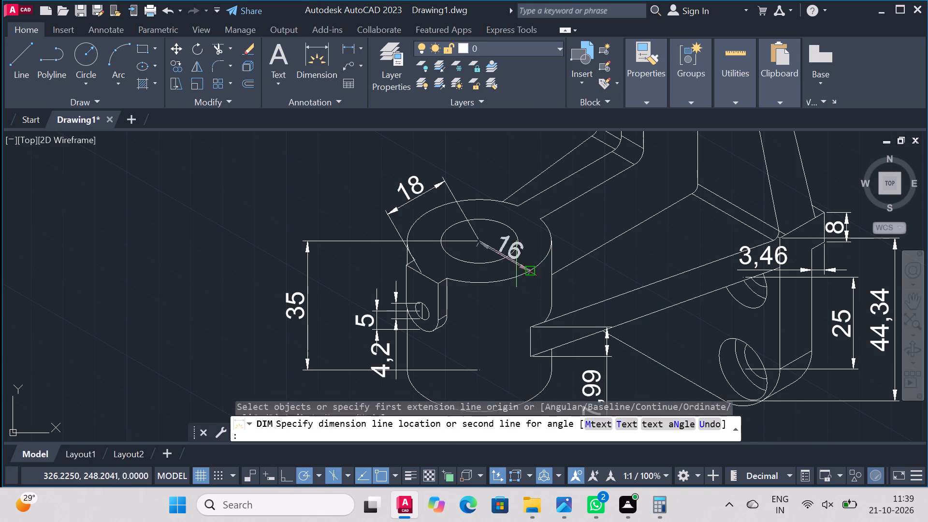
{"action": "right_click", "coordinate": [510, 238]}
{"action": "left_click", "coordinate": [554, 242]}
Draw a line at 150° from the top bore's centre to just past the cylinder's outer rim.
{"action": "left_click", "coordinate": [23, 51]}
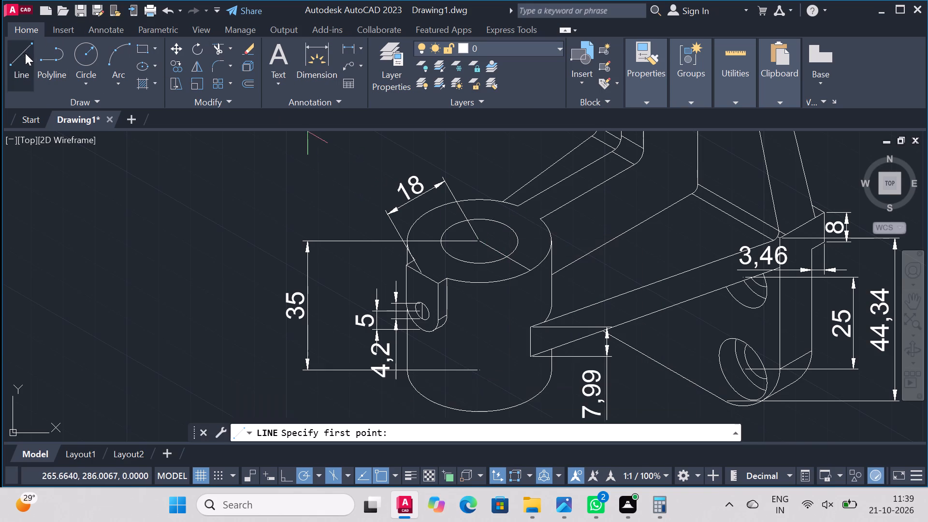
{"action": "left_click", "coordinate": [478, 241]}
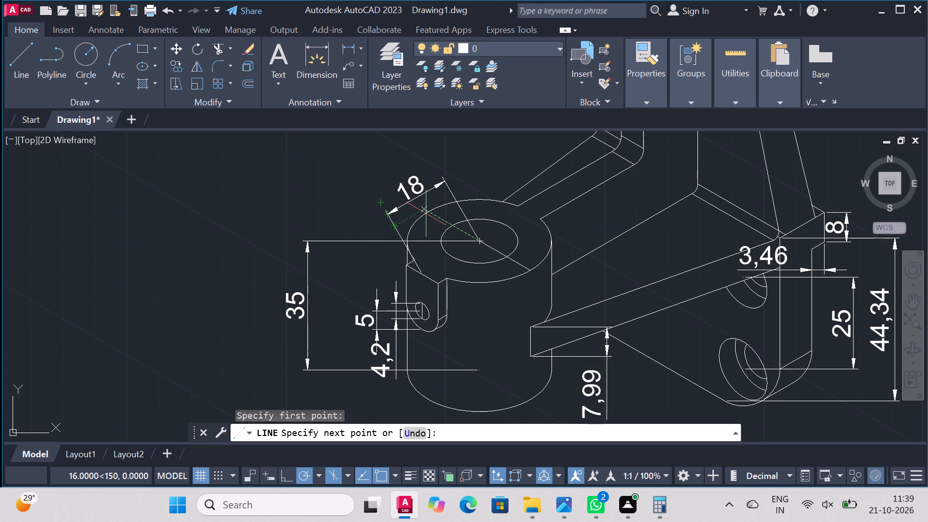
{"action": "scroll", "coordinate": [426, 214], "scroll_direction": "up", "scroll_amount": 4}
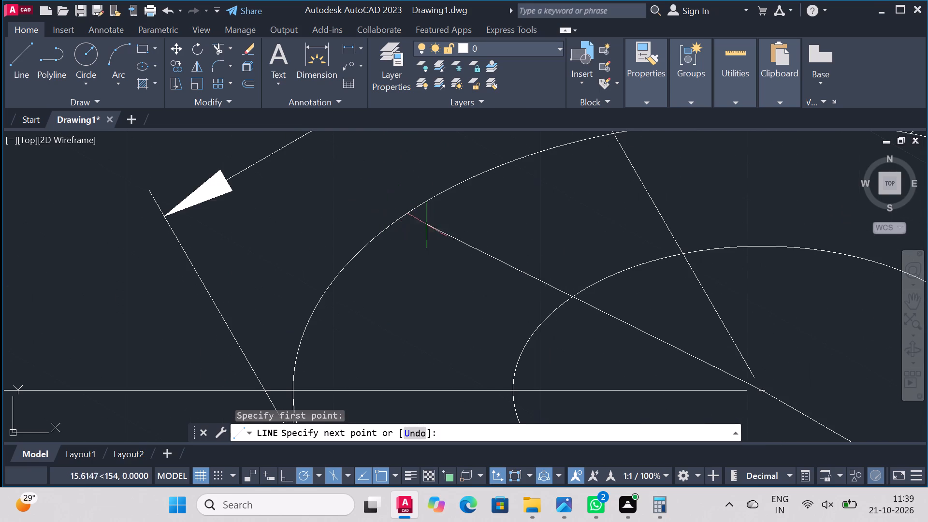
{"action": "left_click", "coordinate": [406, 193]}
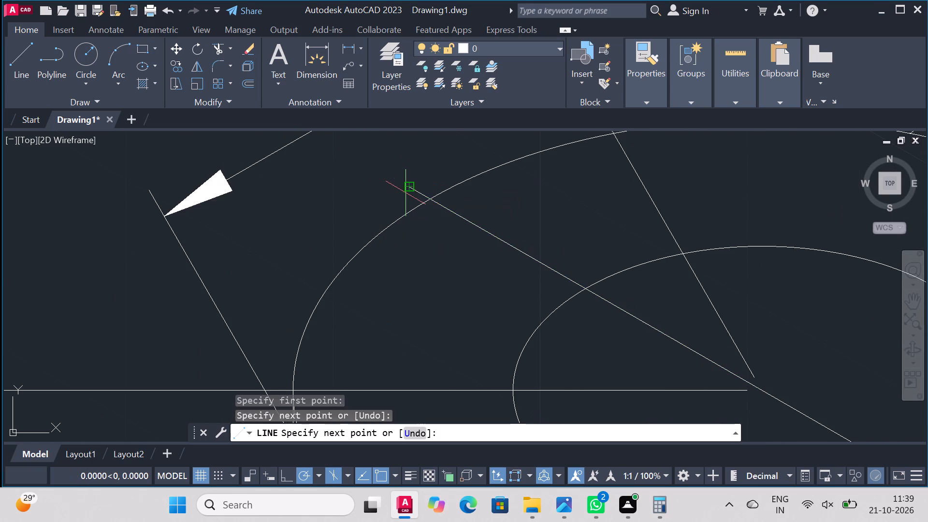
{"action": "right_click", "coordinate": [406, 193]}
{"action": "left_click", "coordinate": [460, 200]}
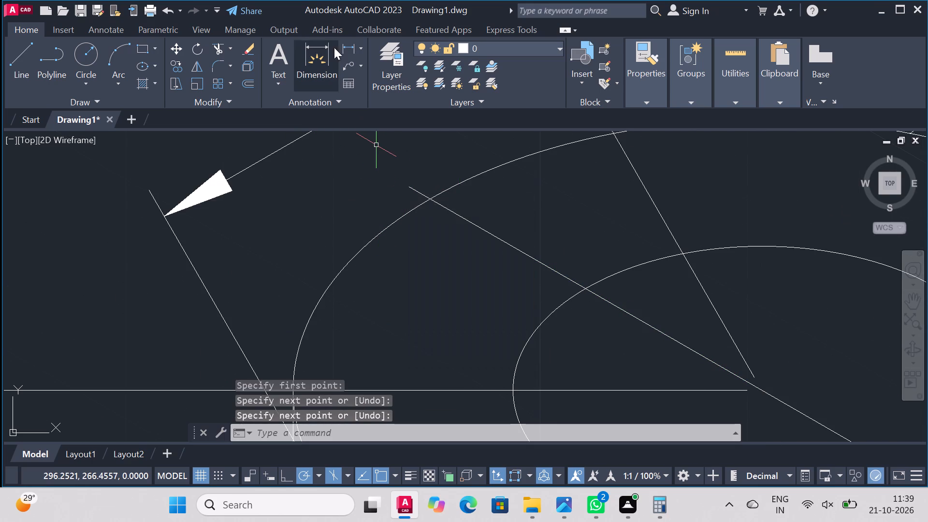
Trim the part of the 150° line that overhangs the cylinder's outer rim.
{"action": "left_click", "coordinate": [225, 50]}
{"action": "left_click", "coordinate": [418, 191]}
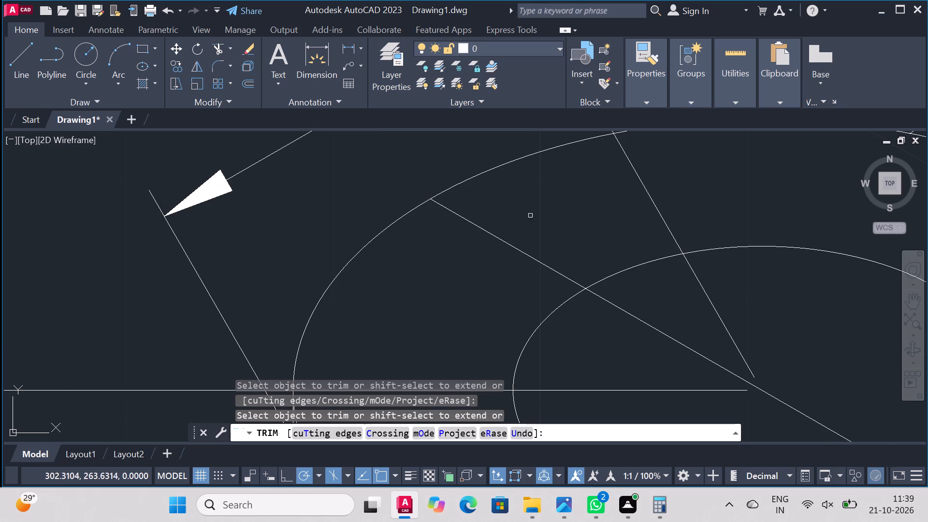
{"action": "scroll", "coordinate": [532, 216], "scroll_direction": "down", "scroll_amount": 5}
{"action": "scroll", "coordinate": [620, 224], "scroll_direction": "up", "scroll_amount": 3}
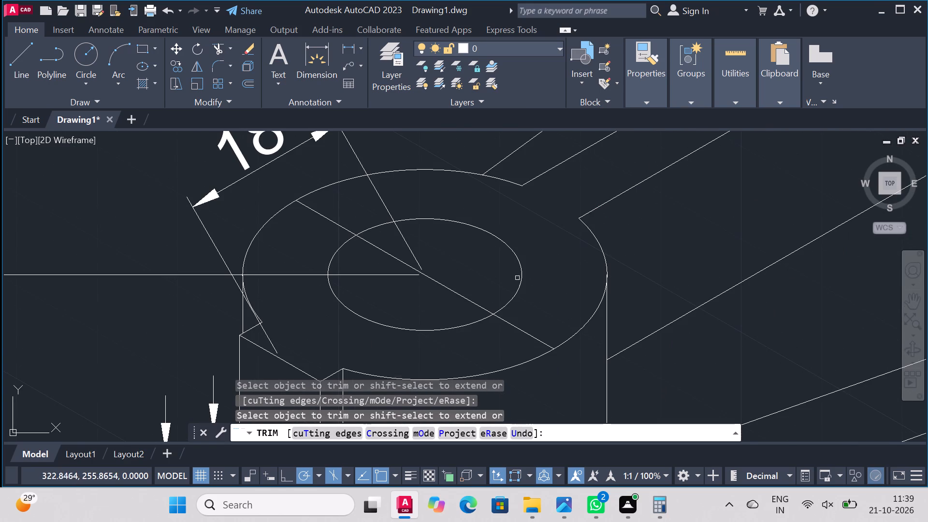
{"action": "scroll", "coordinate": [515, 174], "scroll_direction": "down", "scroll_amount": 2}
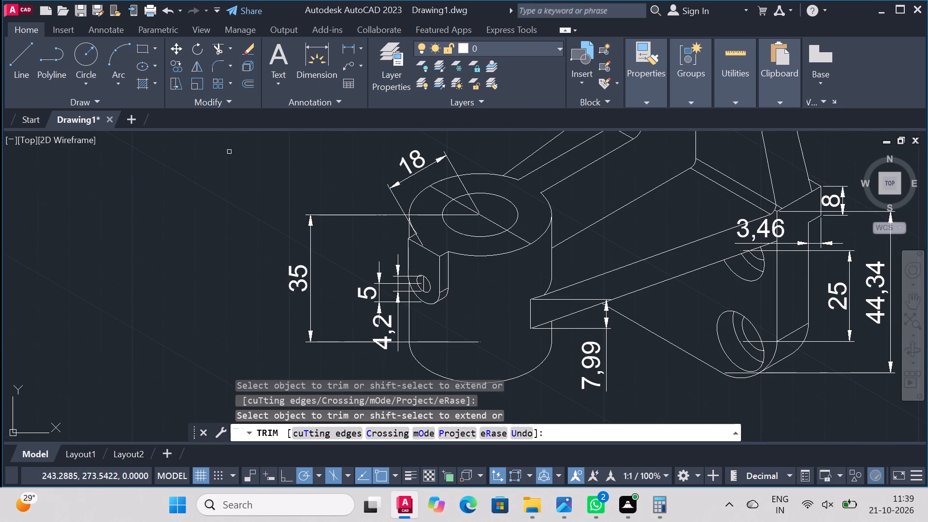
Add an aligned dimension across the top bore, between the points where the 150°/330° line crosses it, placed above the line.
{"action": "left_click", "coordinate": [325, 54]}
{"action": "scroll", "coordinate": [500, 217], "scroll_direction": "up", "scroll_amount": 2}
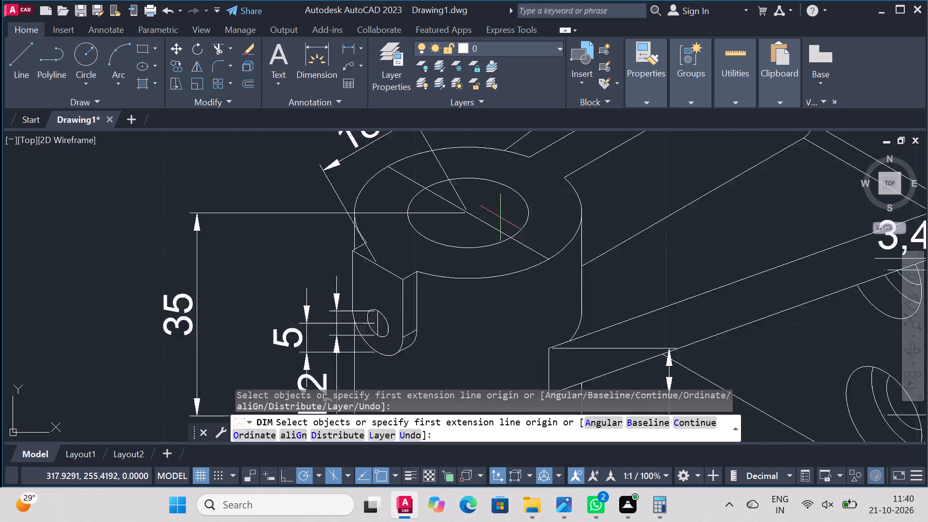
{"action": "left_click", "coordinate": [379, 171]}
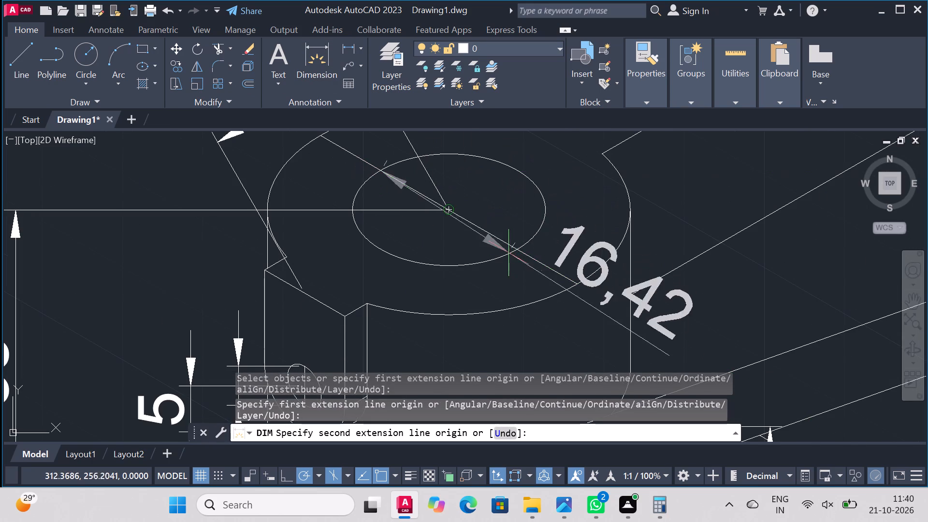
{"action": "left_click", "coordinate": [515, 249]}
{"action": "left_click", "coordinate": [526, 195]}
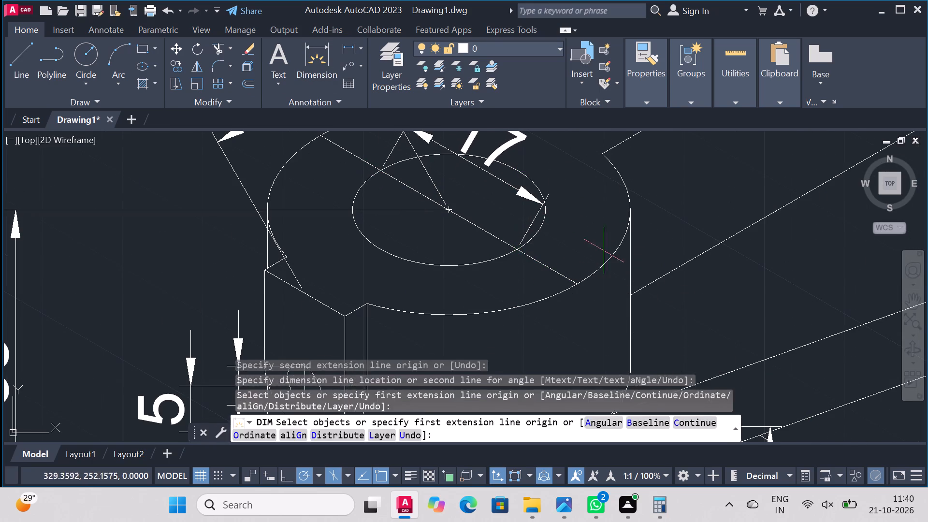
Add an aligned dimension across the cylinder's outer top rim between the diagonal line's ends, placed above the bore dimension.
{"action": "scroll", "coordinate": [609, 239], "scroll_direction": "down", "scroll_amount": 3}
{"action": "scroll", "coordinate": [616, 212], "scroll_direction": "up", "scroll_amount": 2}
{"action": "left_click", "coordinate": [416, 218]}
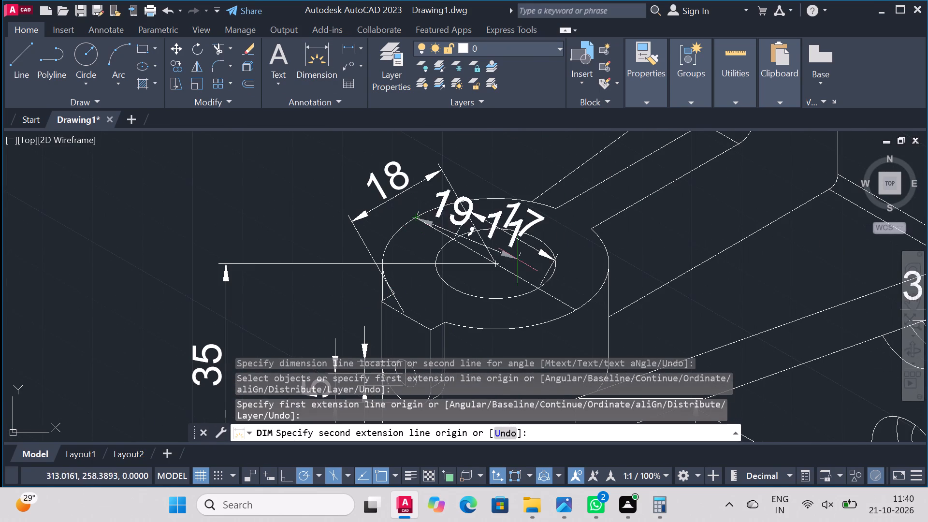
{"action": "left_click", "coordinate": [578, 312]}
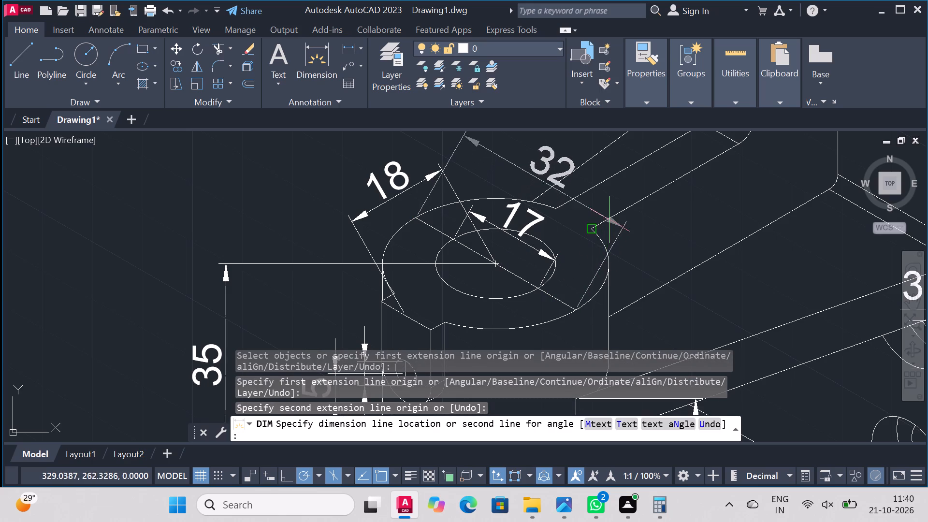
{"action": "left_click", "coordinate": [611, 217]}
Add a radius dimension to the small outer fillet arc where the rib bends below the ring boss.
{"action": "scroll", "coordinate": [783, 232], "scroll_direction": "down", "scroll_amount": 4}
{"action": "scroll", "coordinate": [835, 225], "scroll_direction": "up", "scroll_amount": 2}
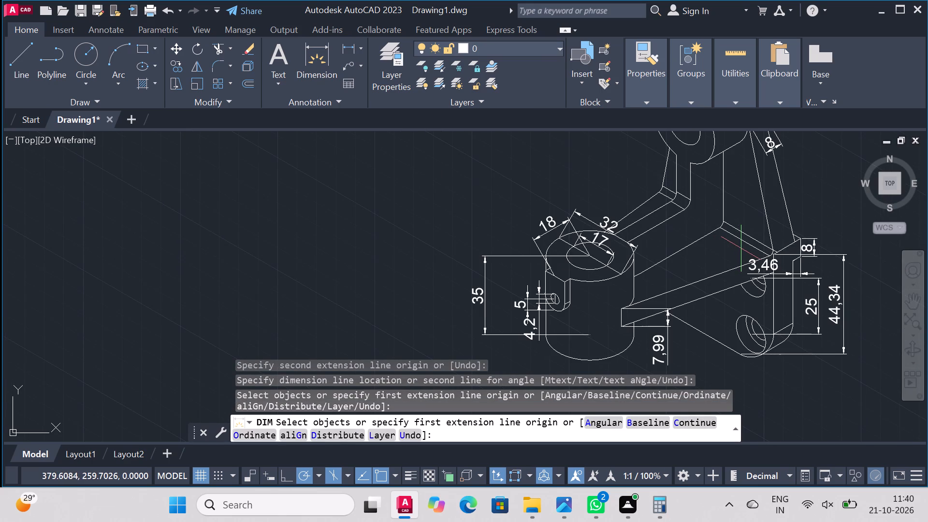
{"action": "scroll", "coordinate": [777, 160], "scroll_direction": "up", "scroll_amount": 1}
{"action": "scroll", "coordinate": [689, 256], "scroll_direction": "down", "scroll_amount": 2}
{"action": "scroll", "coordinate": [725, 224], "scroll_direction": "up", "scroll_amount": 2}
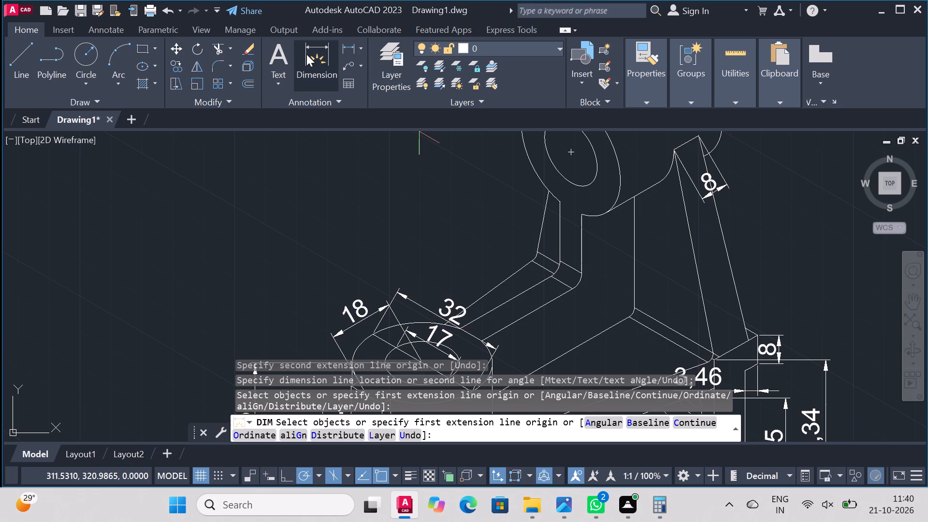
{"action": "left_click", "coordinate": [359, 48]}
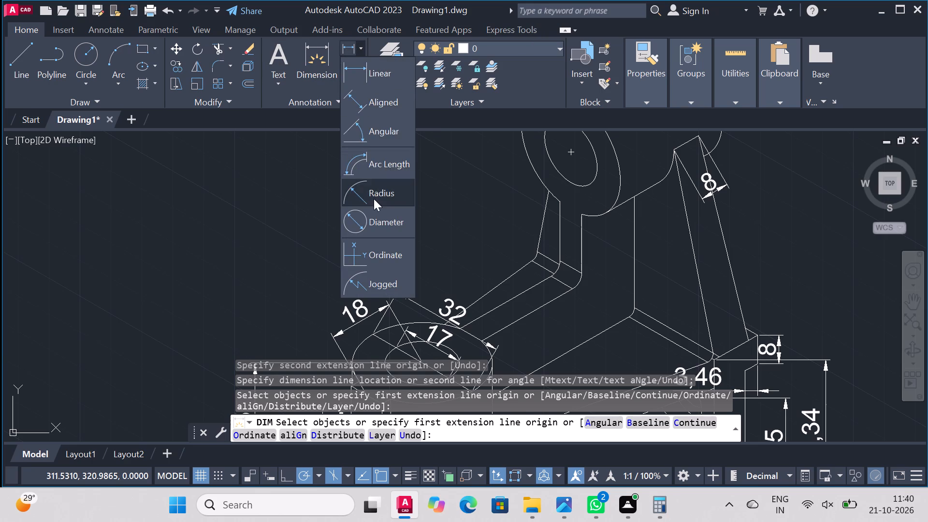
{"action": "left_click", "coordinate": [374, 199]}
{"action": "left_click", "coordinate": [536, 258]}
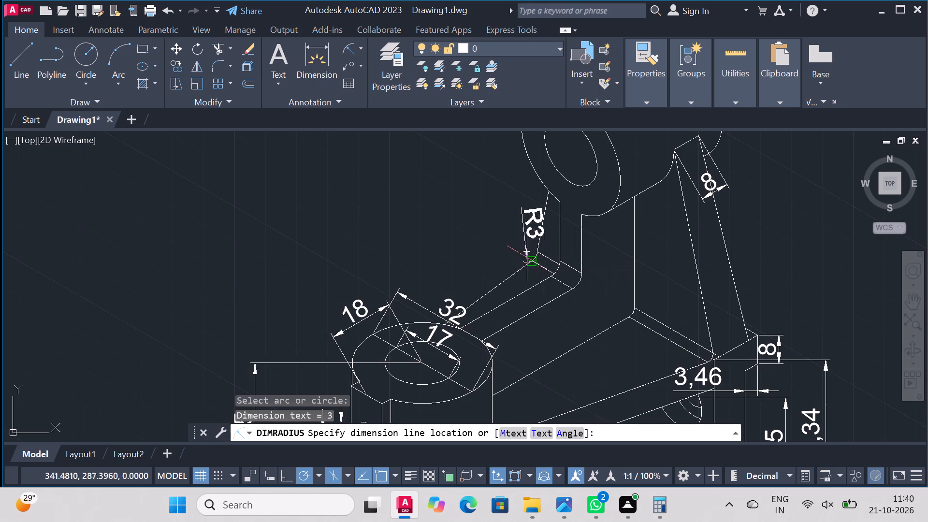
{"action": "left_click", "coordinate": [531, 254]}
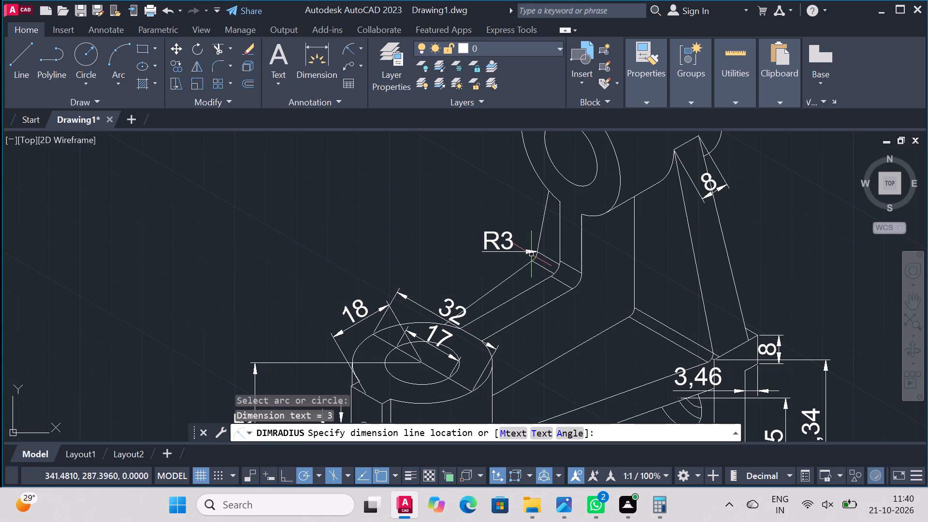
Add a radius dimension to the larger fillet arc at the bend below the ring boss, on the side facing the web.
{"action": "scroll", "coordinate": [564, 267], "scroll_direction": "up", "scroll_amount": 2}
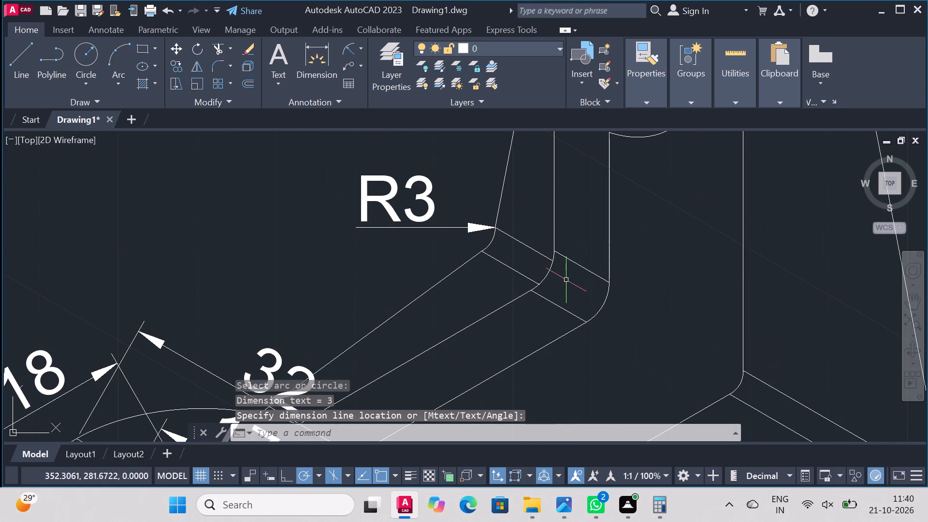
{"action": "right_click", "coordinate": [696, 270]}
{"action": "left_click", "coordinate": [754, 201]}
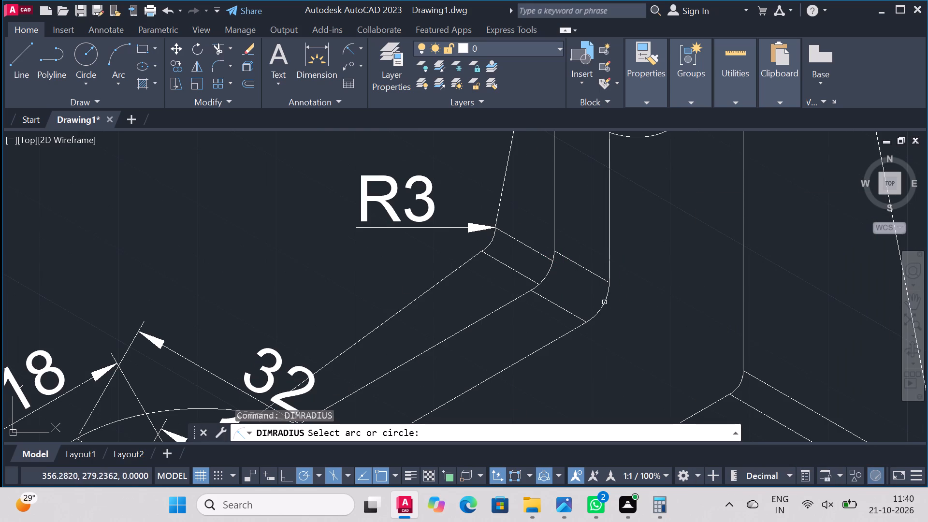
{"action": "left_click", "coordinate": [603, 303]}
{"action": "left_click", "coordinate": [645, 325]}
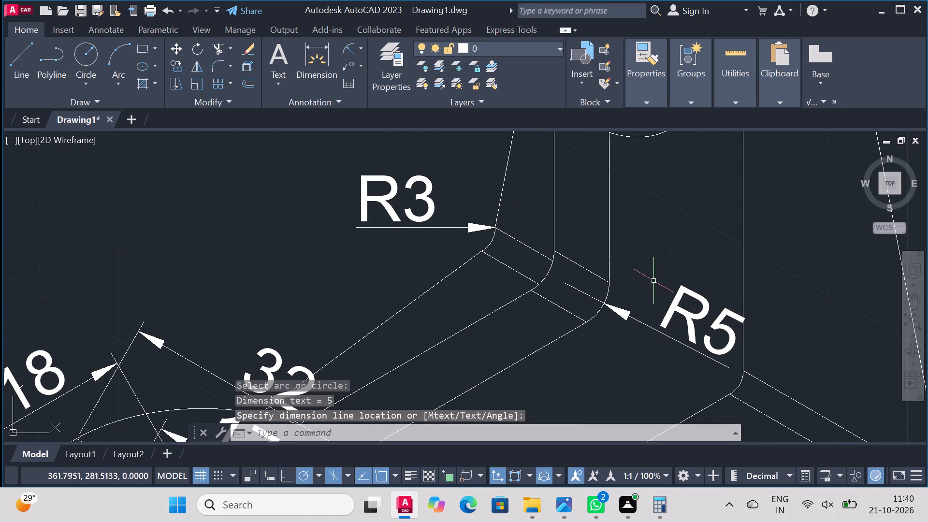
Add a radius dimension to the fillet arc at the foot of the web's long vertical edge.
{"action": "scroll", "coordinate": [726, 261], "scroll_direction": "down", "scroll_amount": 1}
{"action": "scroll", "coordinate": [800, 323], "scroll_direction": "up", "scroll_amount": 2}
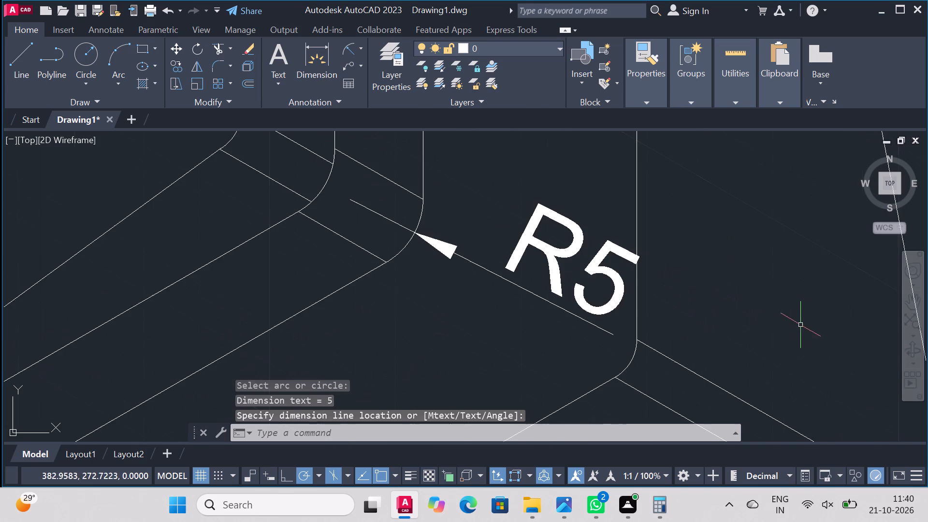
{"action": "scroll", "coordinate": [703, 325], "scroll_direction": "down", "scroll_amount": 2}
{"action": "scroll", "coordinate": [712, 344], "scroll_direction": "up", "scroll_amount": 2}
{"action": "right_click", "coordinate": [705, 281]}
{"action": "left_click", "coordinate": [750, 204]}
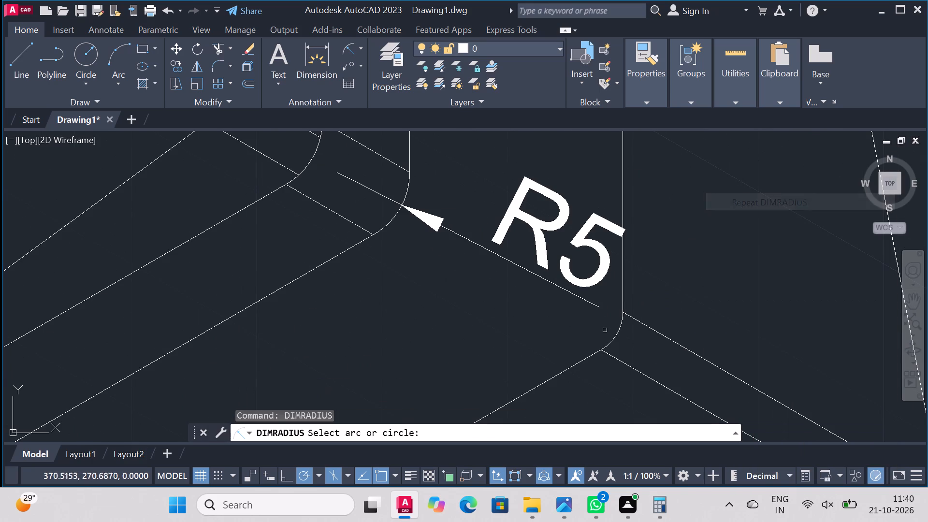
{"action": "left_click", "coordinate": [615, 337]}
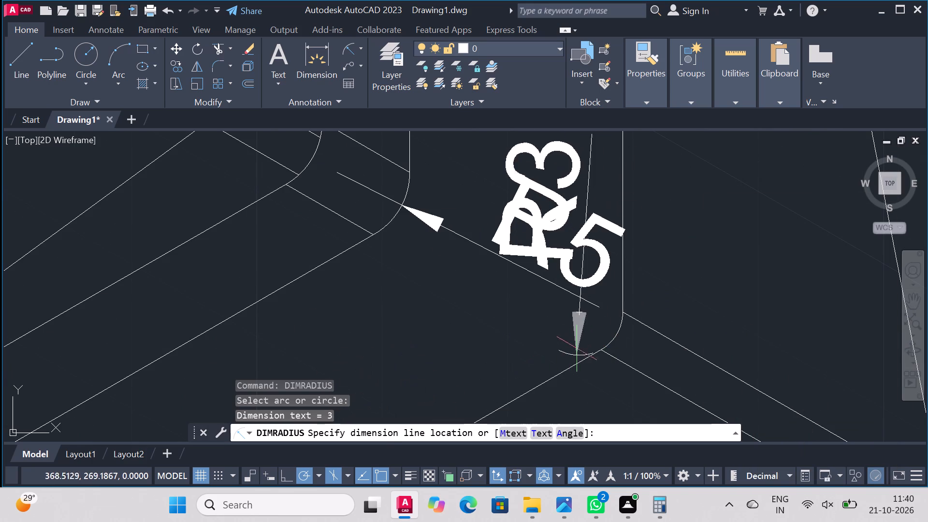
{"action": "left_click", "coordinate": [648, 347]}
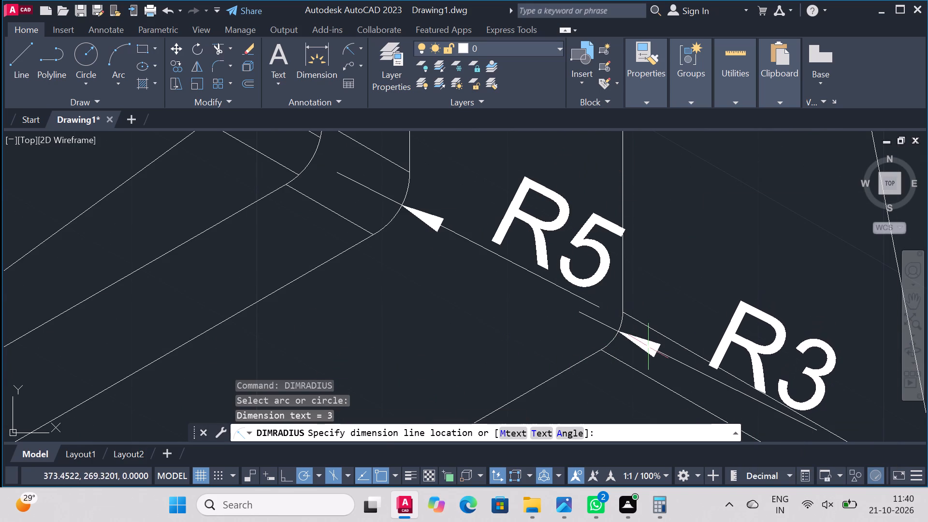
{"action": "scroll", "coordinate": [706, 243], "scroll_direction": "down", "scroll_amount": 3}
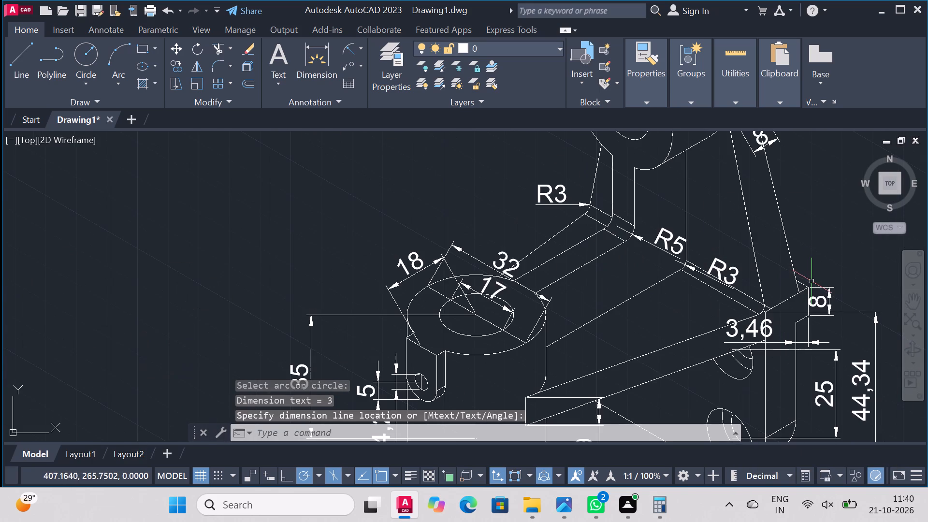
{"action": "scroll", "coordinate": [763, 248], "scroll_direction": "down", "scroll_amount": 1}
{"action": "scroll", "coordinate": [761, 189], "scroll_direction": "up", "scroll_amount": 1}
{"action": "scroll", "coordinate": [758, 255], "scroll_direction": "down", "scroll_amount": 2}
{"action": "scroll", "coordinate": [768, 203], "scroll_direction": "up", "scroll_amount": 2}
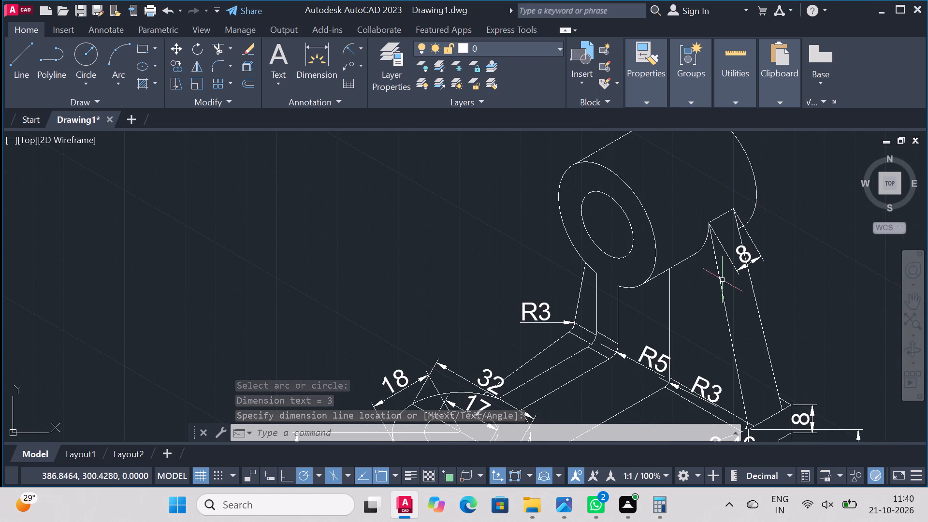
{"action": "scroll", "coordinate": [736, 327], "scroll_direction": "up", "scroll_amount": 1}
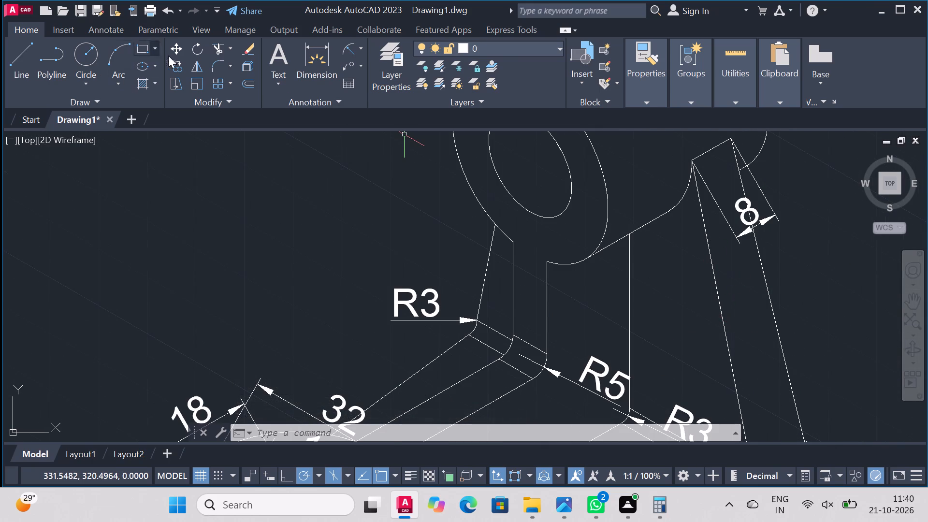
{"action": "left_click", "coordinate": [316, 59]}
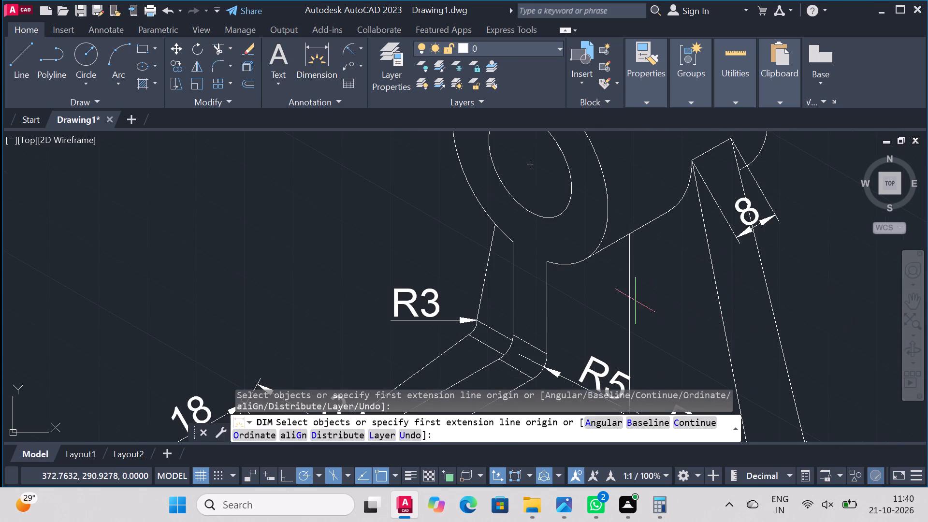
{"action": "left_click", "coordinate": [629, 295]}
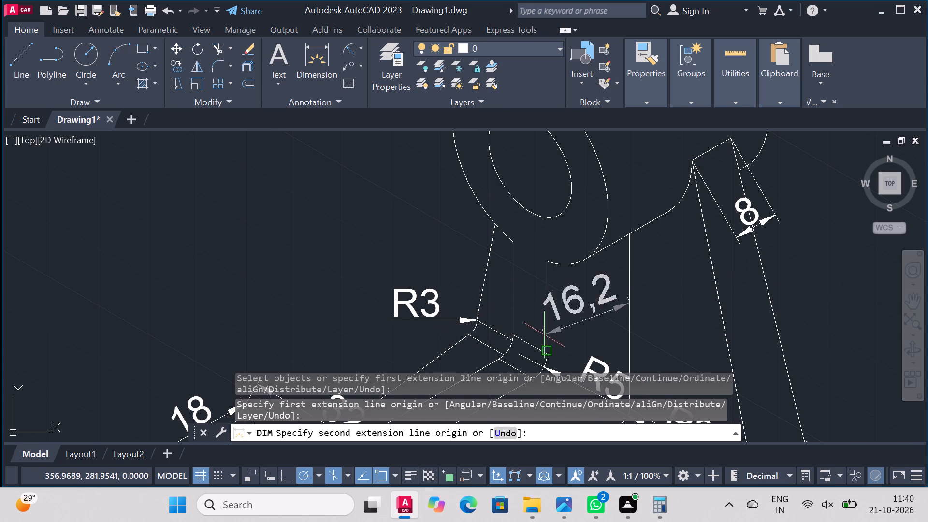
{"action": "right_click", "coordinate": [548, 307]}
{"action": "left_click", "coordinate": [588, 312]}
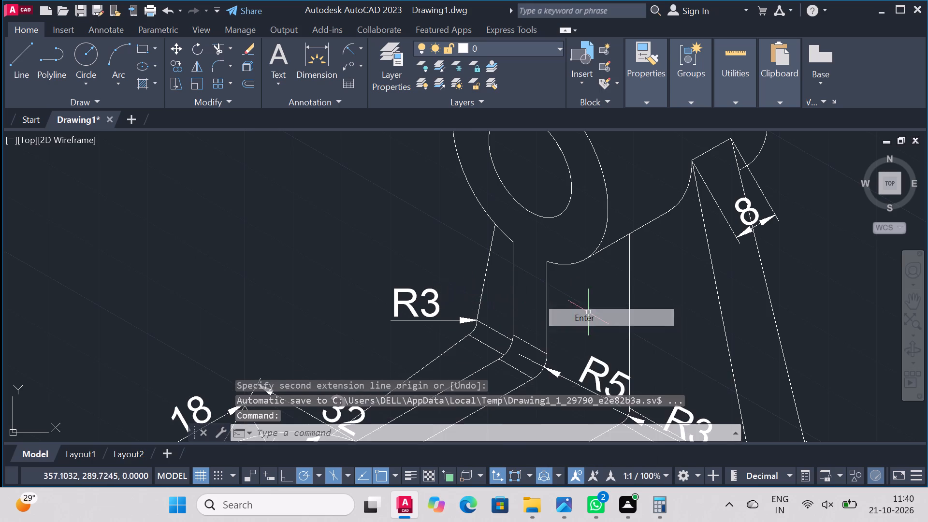
Add an aligned dimension below the ring boss, from the lower end of the rib's vertical edge to the web's long vertical edge.
{"action": "scroll", "coordinate": [588, 306], "scroll_direction": "down", "scroll_amount": 2}
{"action": "scroll", "coordinate": [601, 327], "scroll_direction": "up", "scroll_amount": 2}
{"action": "right_click", "coordinate": [370, 213]}
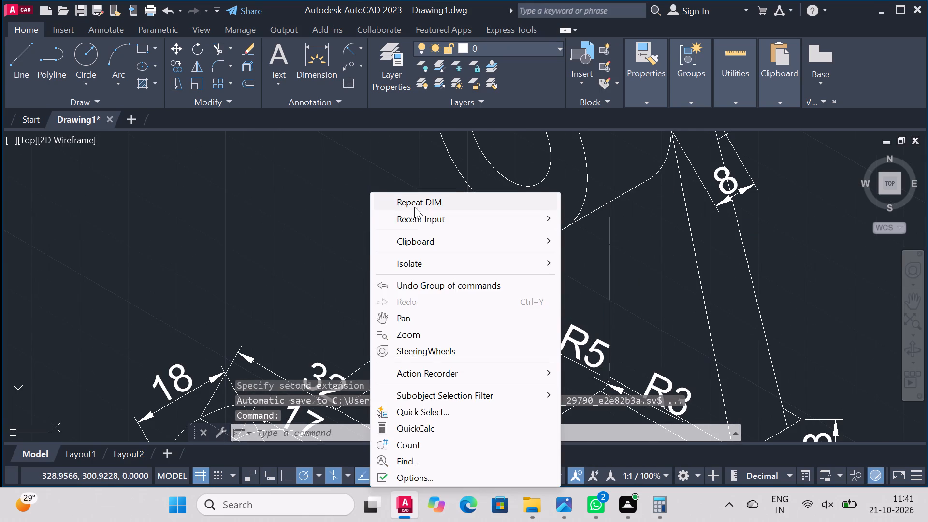
{"action": "left_click", "coordinate": [414, 207]}
{"action": "left_click", "coordinate": [524, 323]}
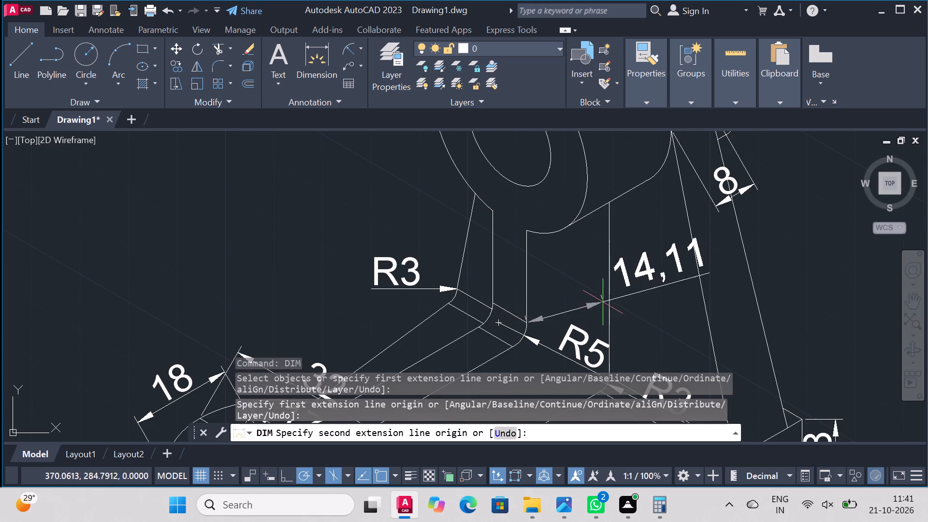
{"action": "left_click", "coordinate": [608, 275]}
{"action": "left_click", "coordinate": [588, 281]}
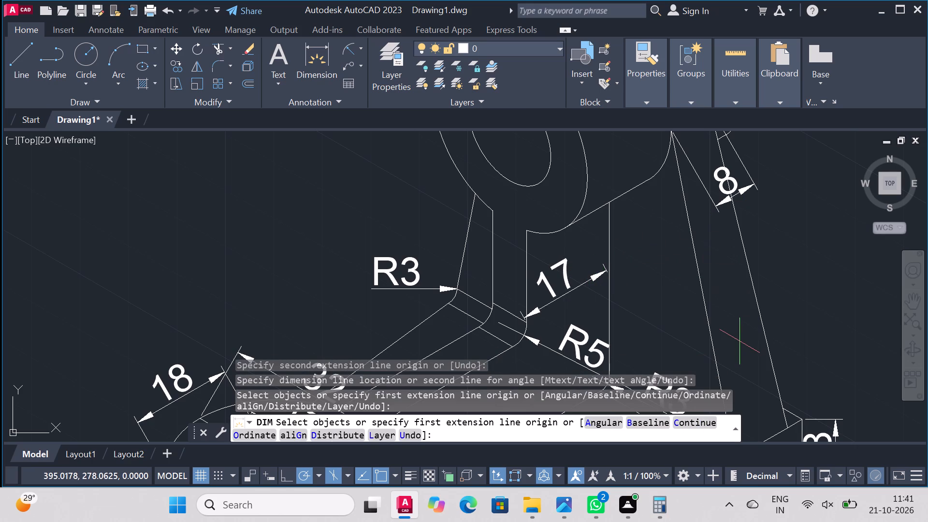
{"action": "scroll", "coordinate": [510, 318], "scroll_direction": "down", "scroll_amount": 2}
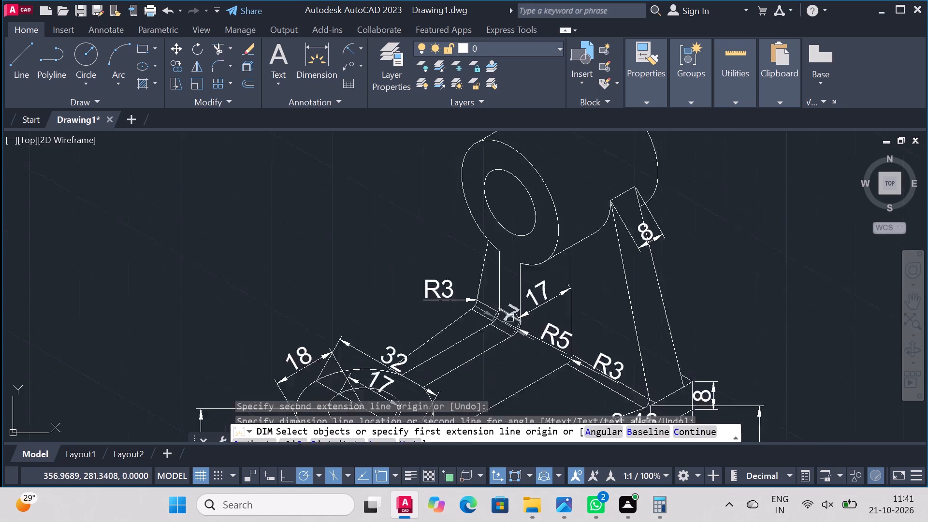
Add a 35-unit aligned dimension from the ring boss face centre down toward the rib bend, placed on the side away from the web.
{"action": "scroll", "coordinate": [510, 318], "scroll_direction": "down", "scroll_amount": 1}
{"action": "scroll", "coordinate": [508, 347], "scroll_direction": "up", "scroll_amount": 1}
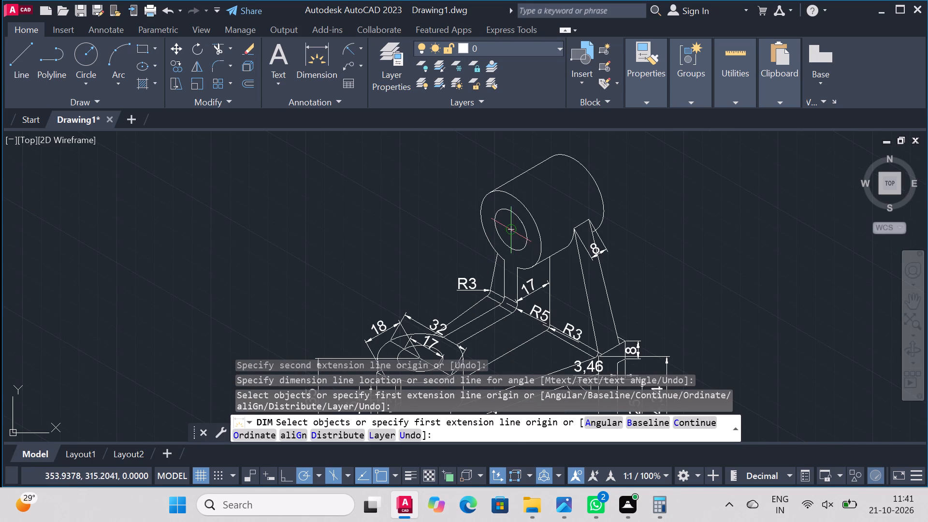
{"action": "left_click", "coordinate": [511, 228]}
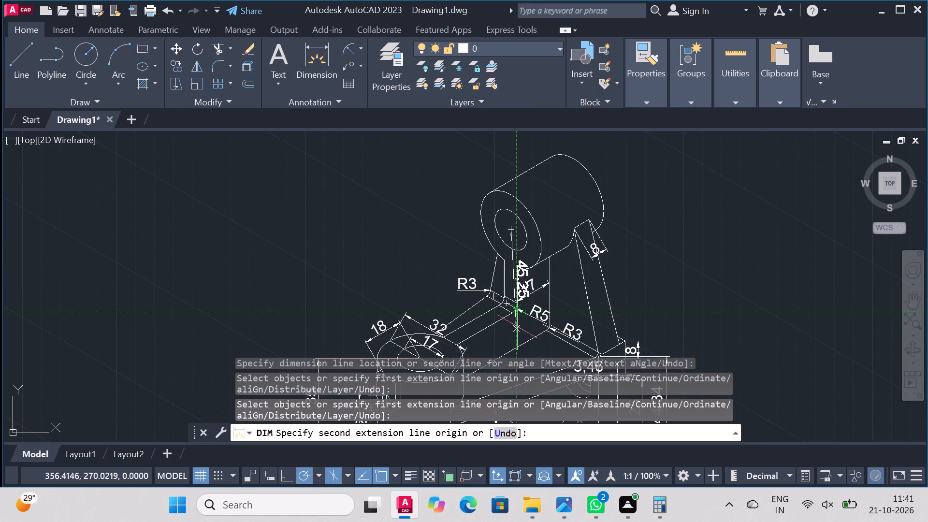
{"action": "type", "text": "35"}
{"action": "key", "text": "Return"}
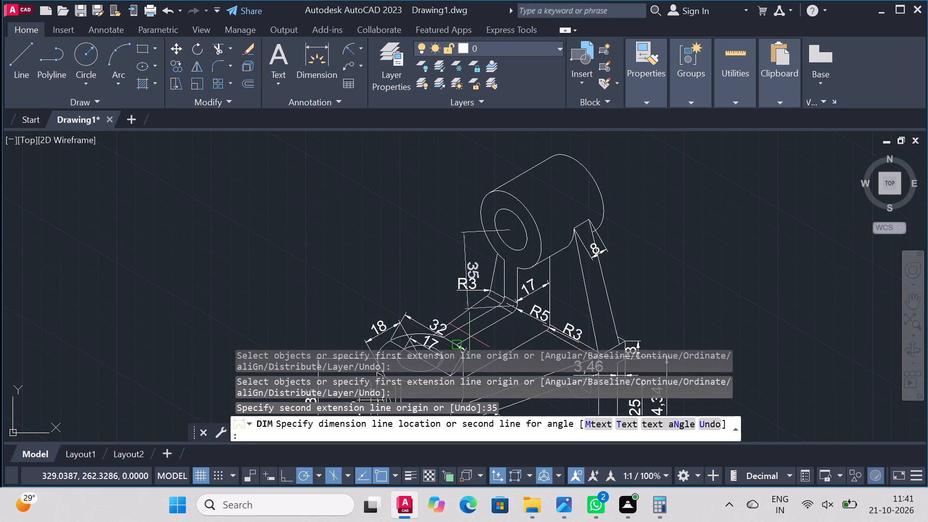
{"action": "left_click", "coordinate": [445, 283]}
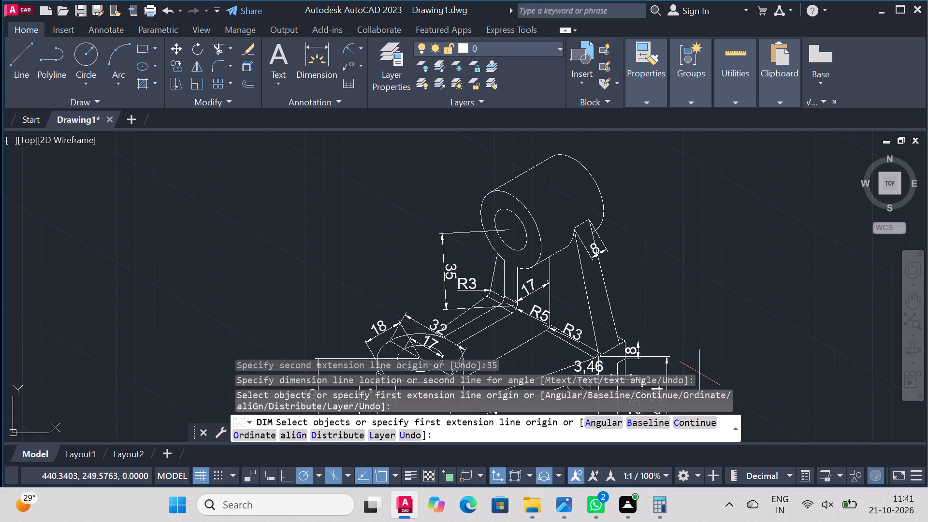
Draw two lines, each about 16 units, from the ring boss face centre to opposite sides of its outer ellipse along the 330° axis.
{"action": "left_click", "coordinate": [27, 52]}
{"action": "scroll", "coordinate": [504, 203], "scroll_direction": "up", "scroll_amount": 2}
{"action": "left_click", "coordinate": [520, 271]}
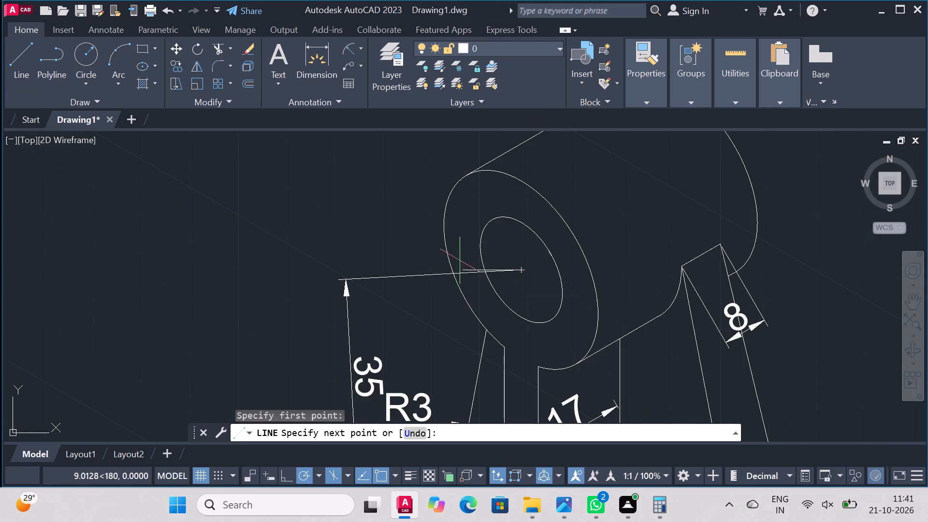
{"action": "left_click", "coordinate": [445, 229]}
{"action": "right_click", "coordinate": [445, 229]}
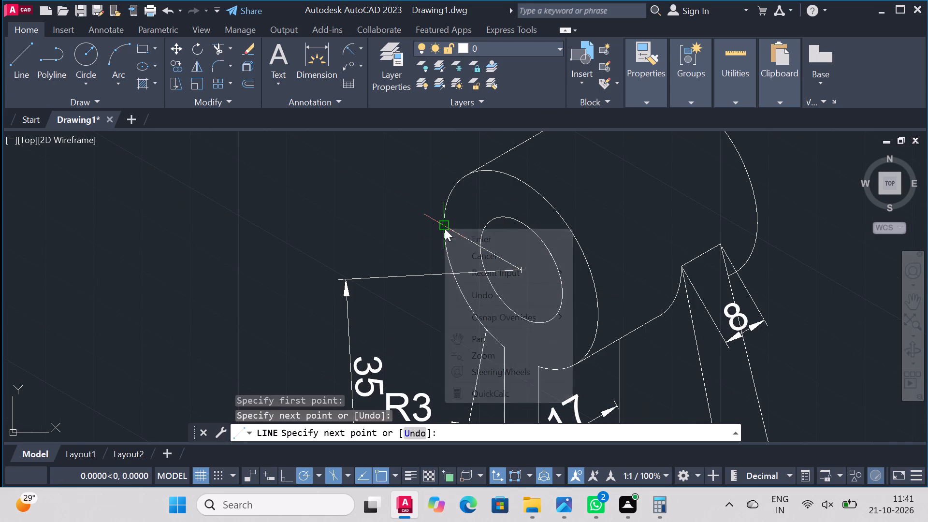
{"action": "left_click", "coordinate": [491, 244]}
{"action": "right_click", "coordinate": [304, 195]}
{"action": "left_click", "coordinate": [337, 202]}
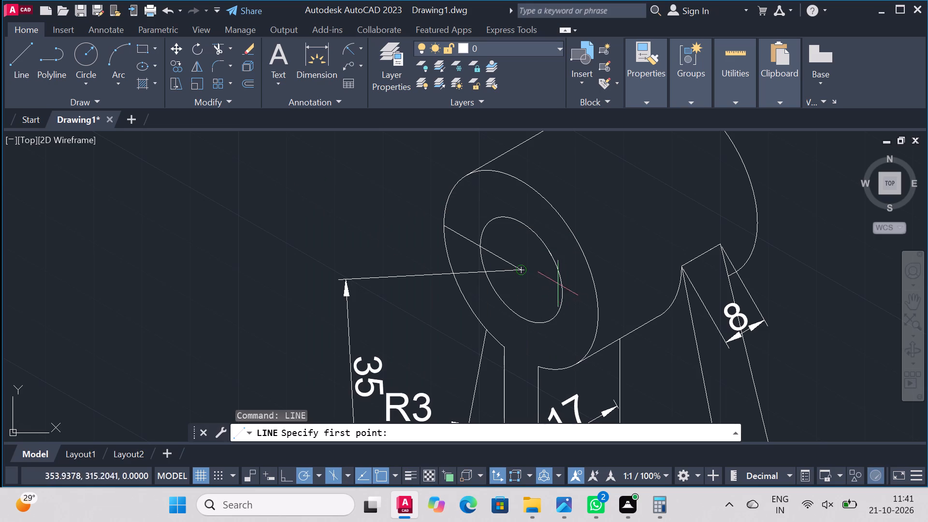
{"action": "left_click", "coordinate": [519, 269]}
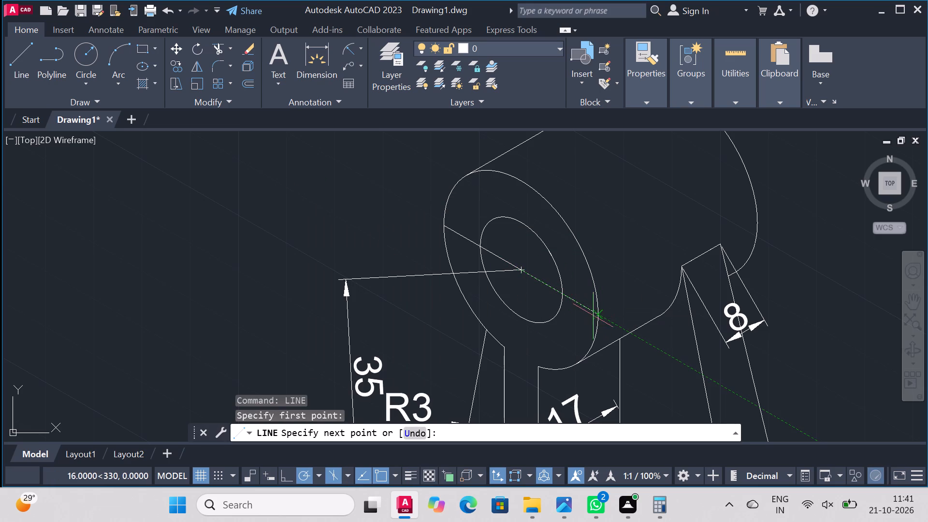
{"action": "left_click", "coordinate": [592, 315]}
{"action": "right_click", "coordinate": [605, 312]}
{"action": "left_click", "coordinate": [629, 316]}
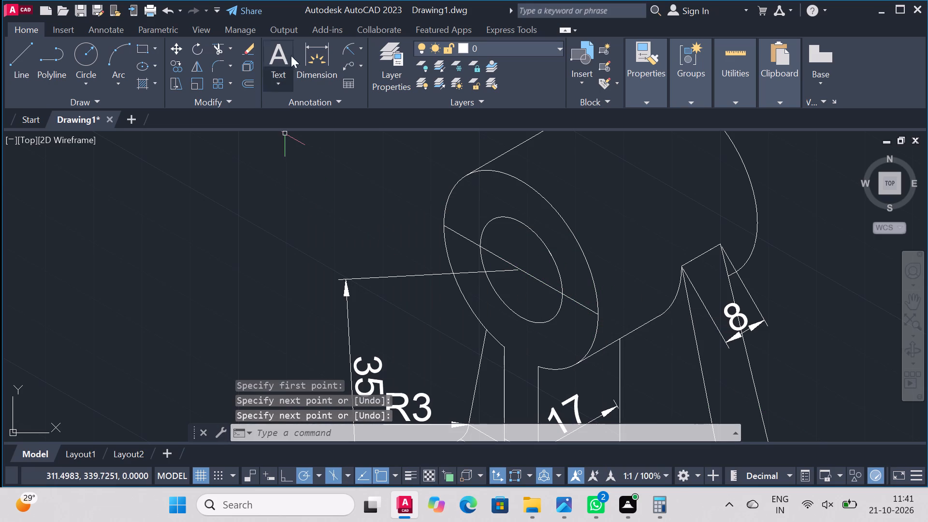
Add an aligned dimension across the ring boss bore, between the diameter line's intersections with the inner ellipse.
{"action": "left_click", "coordinate": [311, 56]}
{"action": "scroll", "coordinate": [504, 274], "scroll_direction": "up", "scroll_amount": 2}
{"action": "left_click", "coordinate": [447, 202]}
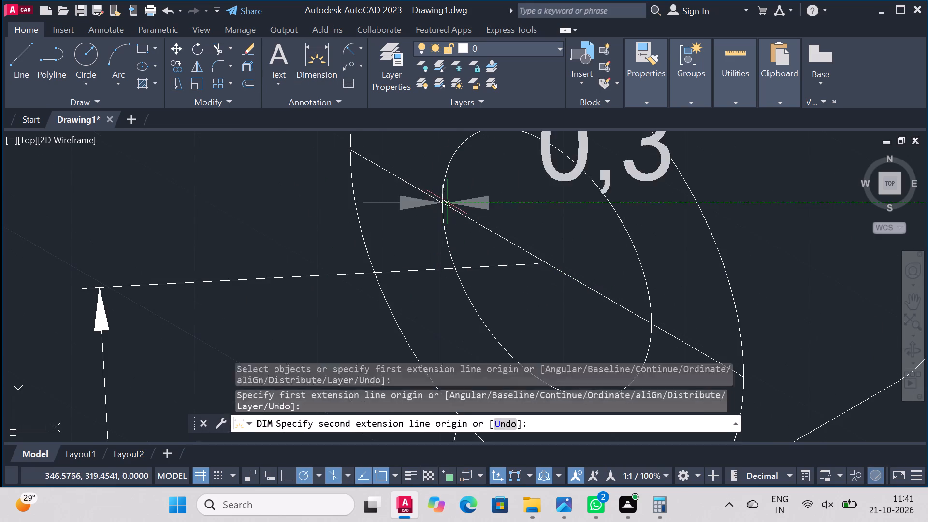
{"action": "left_click", "coordinate": [649, 322]}
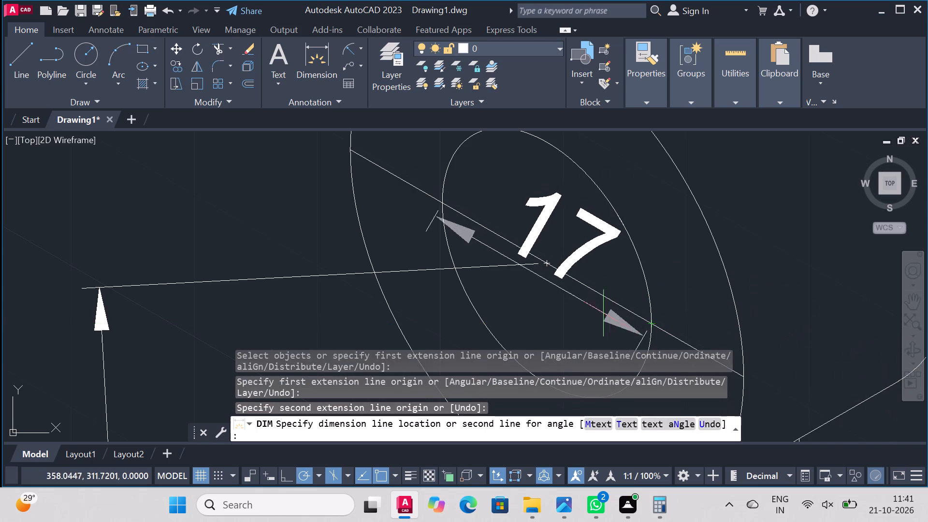
{"action": "left_click", "coordinate": [587, 318]}
{"action": "scroll", "coordinate": [568, 221], "scroll_direction": "down", "scroll_amount": 3}
{"action": "right_click", "coordinate": [366, 167]}
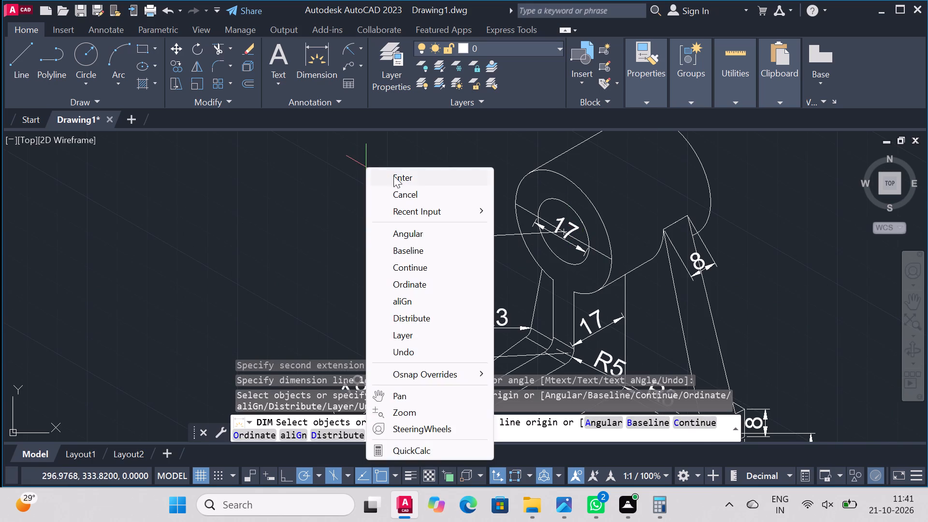
{"action": "left_click", "coordinate": [398, 179]}
Add an aligned dimension for the ring boss's outer diameter between the ends of the diameter line, placed below the face.
{"action": "right_click", "coordinate": [387, 181]}
{"action": "left_click", "coordinate": [415, 192]}
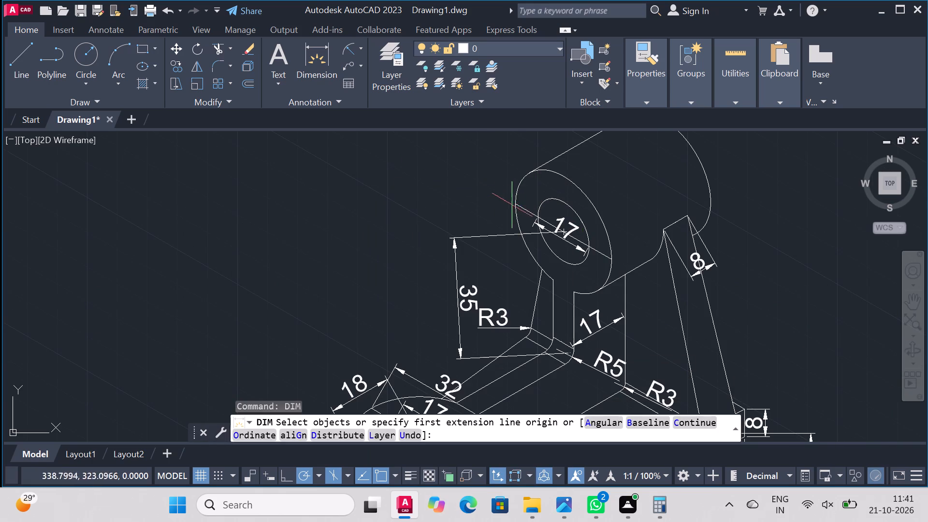
{"action": "left_click", "coordinate": [516, 206]}
{"action": "left_click", "coordinate": [609, 258]}
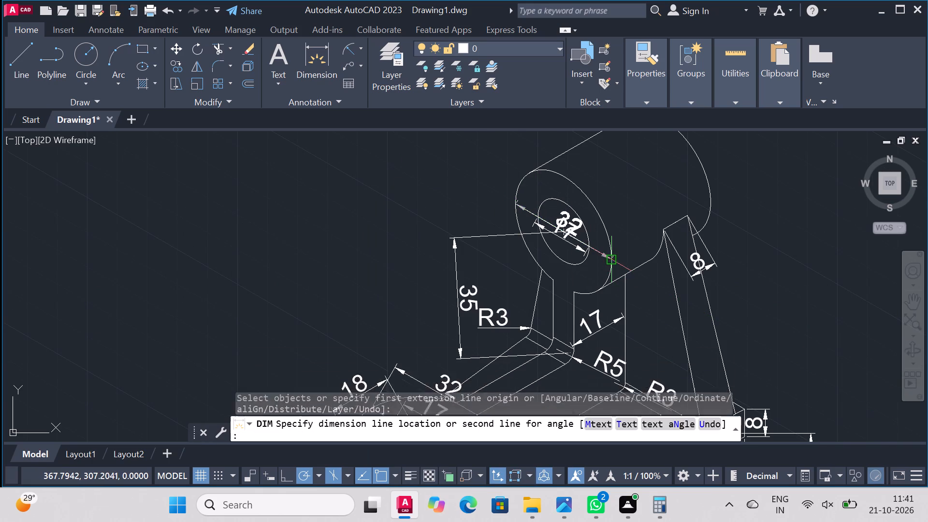
{"action": "left_click", "coordinate": [569, 291]}
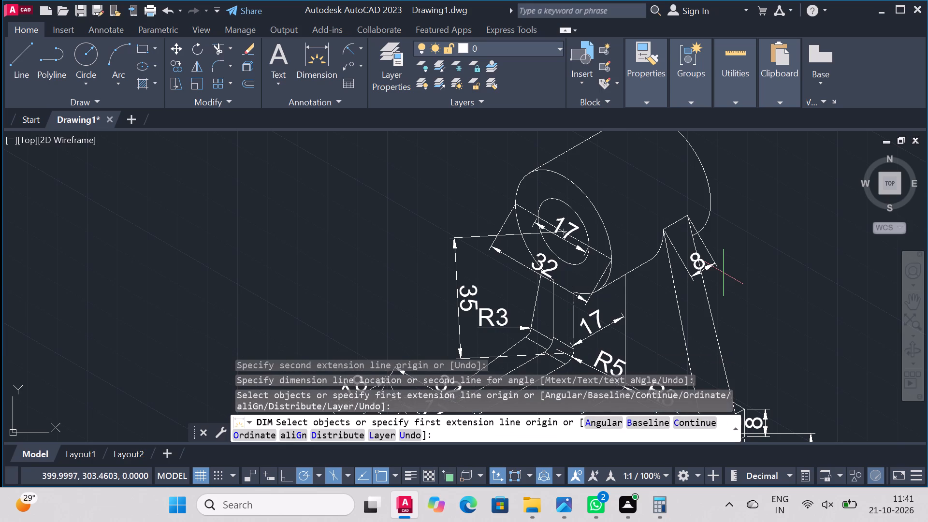
Draw a vertical construction line about 67 units upward from the centre of the hollow cylinder's top face.
{"action": "scroll", "coordinate": [452, 196], "scroll_direction": "down", "scroll_amount": 2}
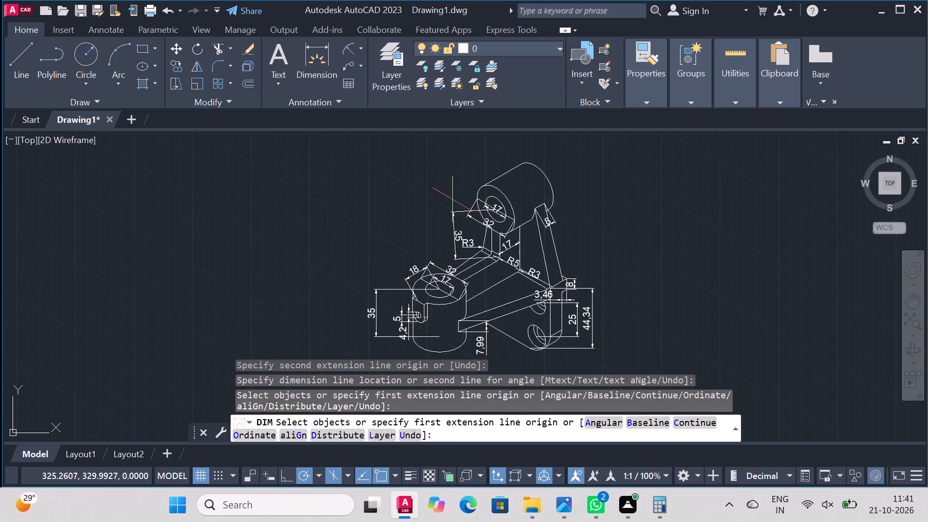
{"action": "scroll", "coordinate": [386, 261], "scroll_direction": "up", "scroll_amount": 1}
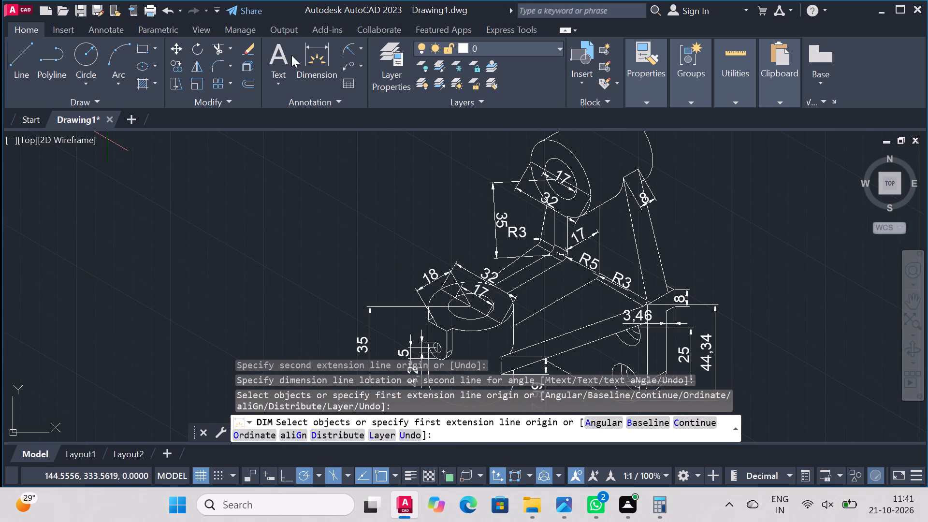
{"action": "left_click", "coordinate": [10, 58]}
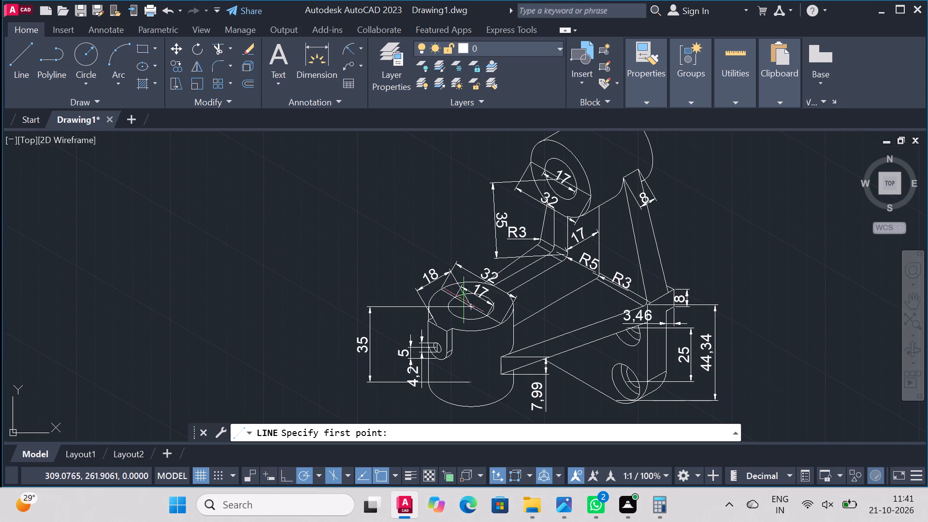
{"action": "left_click", "coordinate": [473, 309]}
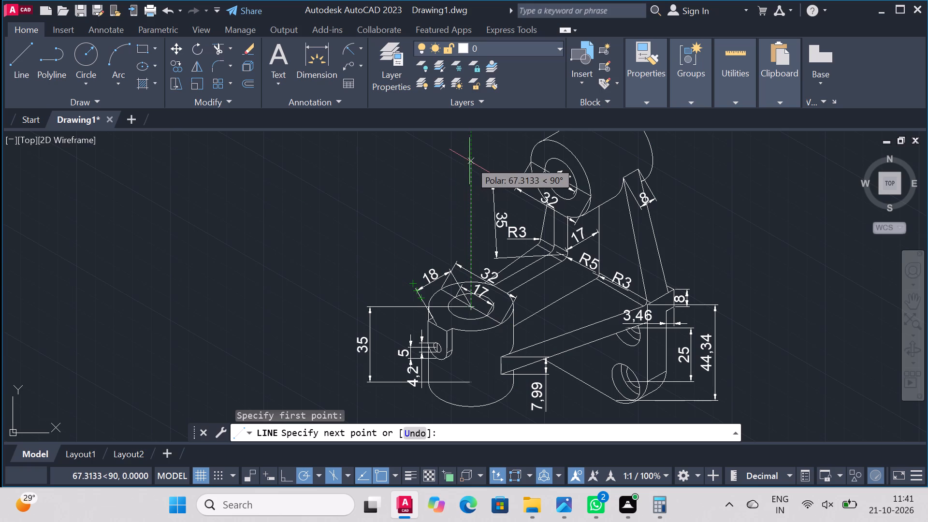
{"action": "left_click", "coordinate": [469, 161]}
{"action": "right_click", "coordinate": [469, 161]}
{"action": "left_click", "coordinate": [502, 172]}
Add an aligned dimension from the ring boss face centre to the vertical construction line, placed above the boss.
{"action": "scroll", "coordinate": [517, 203], "scroll_direction": "up", "scroll_amount": 2}
{"action": "scroll", "coordinate": [524, 207], "scroll_direction": "down", "scroll_amount": 2}
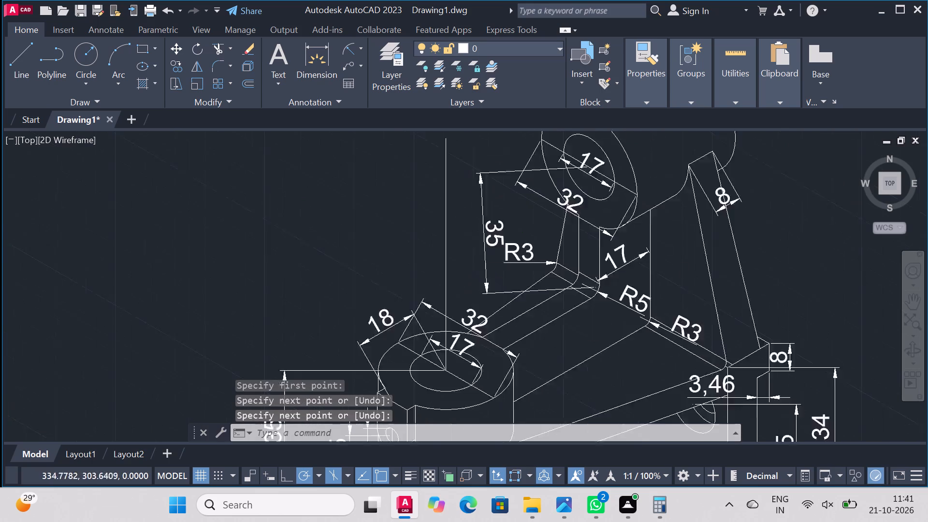
{"action": "scroll", "coordinate": [524, 209], "scroll_direction": "down", "scroll_amount": 2}
{"action": "scroll", "coordinate": [530, 156], "scroll_direction": "up", "scroll_amount": 1}
{"action": "left_click", "coordinate": [305, 44]}
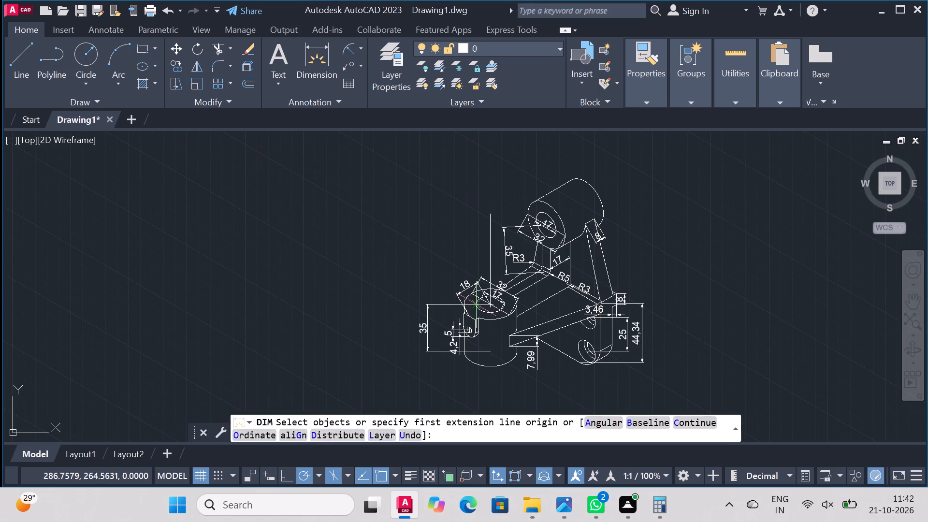
{"action": "scroll", "coordinate": [555, 248], "scroll_direction": "up", "scroll_amount": 2}
{"action": "left_click", "coordinate": [532, 190]}
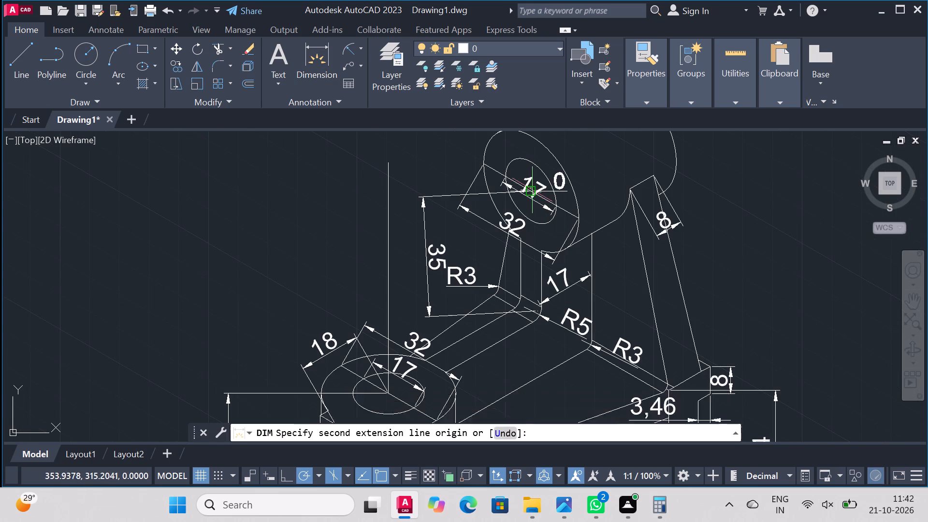
{"action": "left_click", "coordinate": [386, 278]}
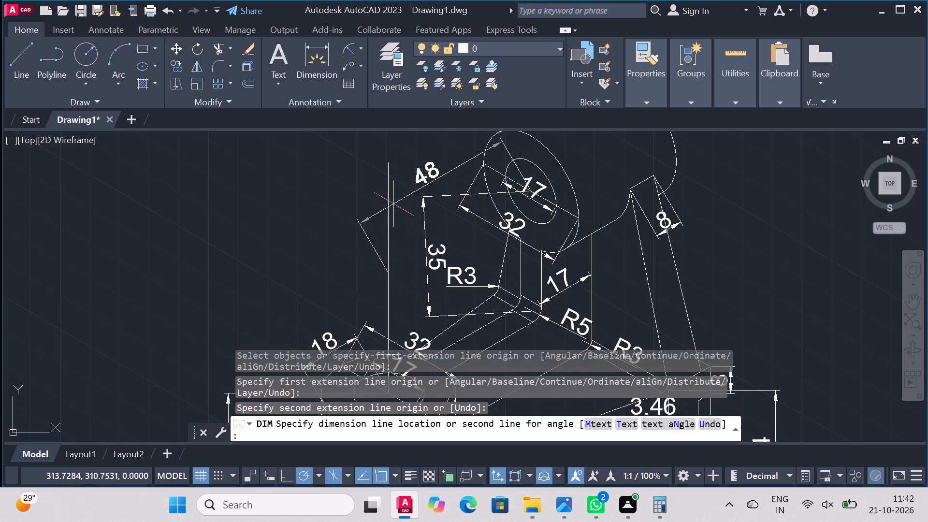
{"action": "scroll", "coordinate": [396, 191], "scroll_direction": "down", "scroll_amount": 3}
{"action": "left_click", "coordinate": [396, 166]}
Add a 33-unit aligned dimension from the ring boss face centre along the boss's axis, in line with the 48 dimension.
{"action": "scroll", "coordinate": [442, 175], "scroll_direction": "up", "scroll_amount": 1}
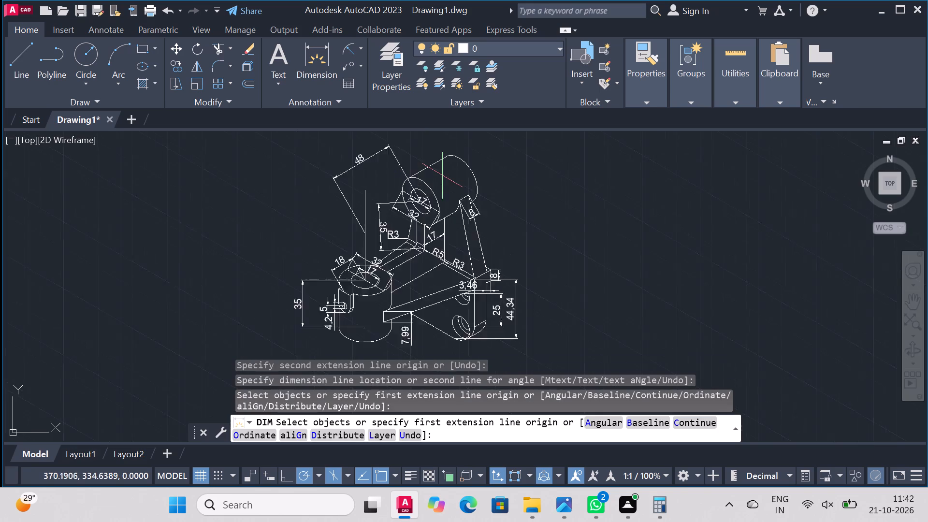
{"action": "scroll", "coordinate": [442, 175], "scroll_direction": "up", "scroll_amount": 1}
{"action": "scroll", "coordinate": [445, 187], "scroll_direction": "down", "scroll_amount": 3}
{"action": "scroll", "coordinate": [447, 160], "scroll_direction": "up", "scroll_amount": 2}
{"action": "scroll", "coordinate": [446, 309], "scroll_direction": "up", "scroll_amount": 3}
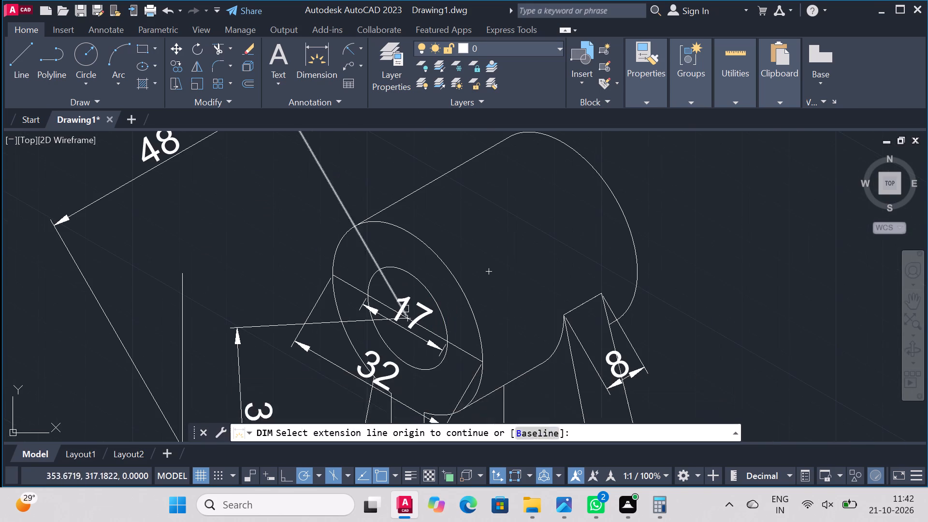
{"action": "left_click", "coordinate": [407, 320]}
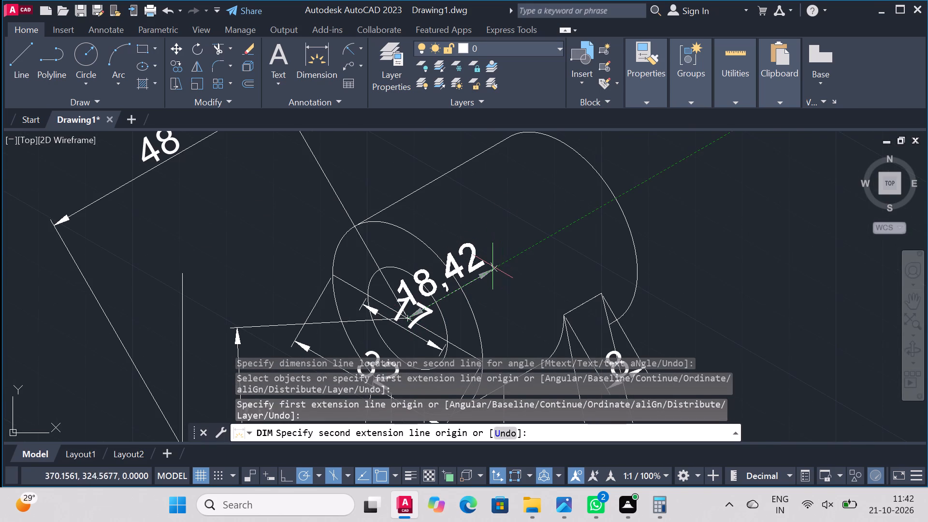
{"action": "type", "text": "33"}
{"action": "key", "text": "Return"}
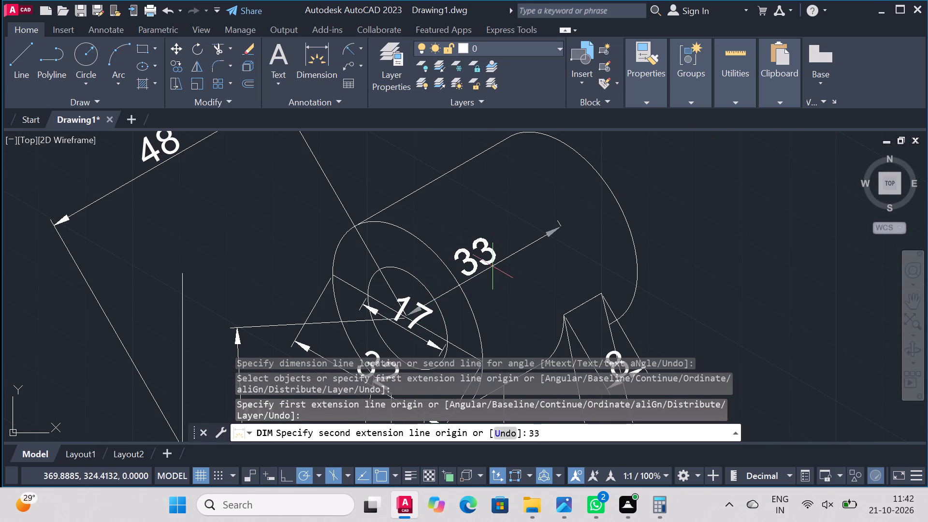
{"action": "scroll", "coordinate": [456, 140], "scroll_direction": "down", "scroll_amount": 3}
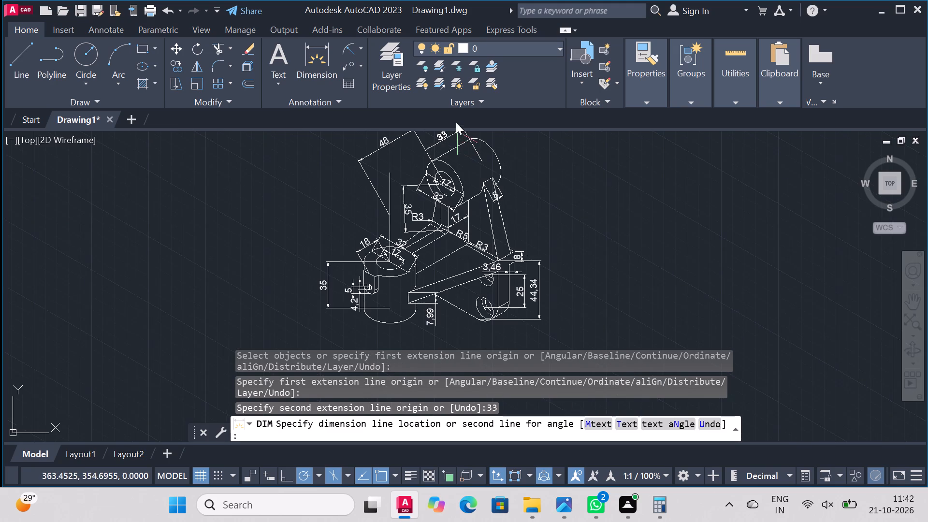
{"action": "scroll", "coordinate": [468, 171], "scroll_direction": "down", "scroll_amount": 1}
{"action": "scroll", "coordinate": [478, 226], "scroll_direction": "down", "scroll_amount": 2}
{"action": "scroll", "coordinate": [470, 179], "scroll_direction": "up", "scroll_amount": 5}
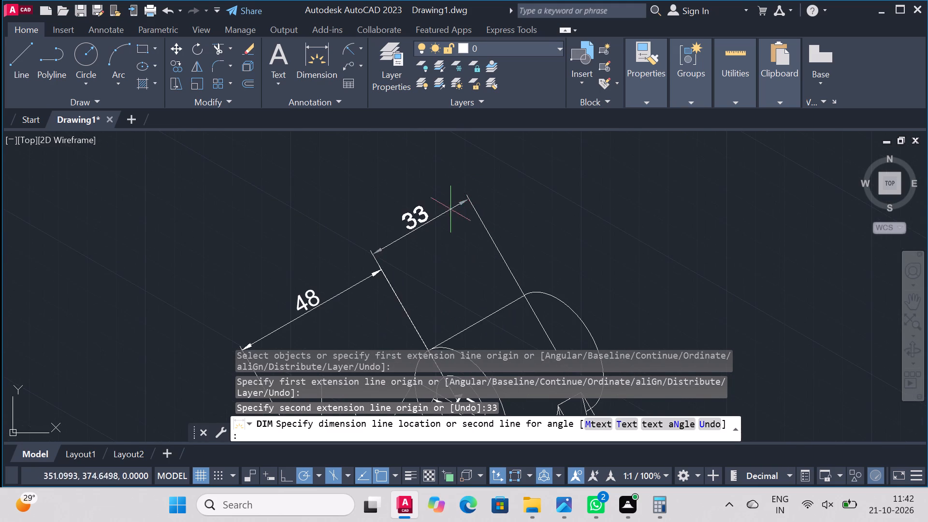
{"action": "left_click", "coordinate": [449, 231]}
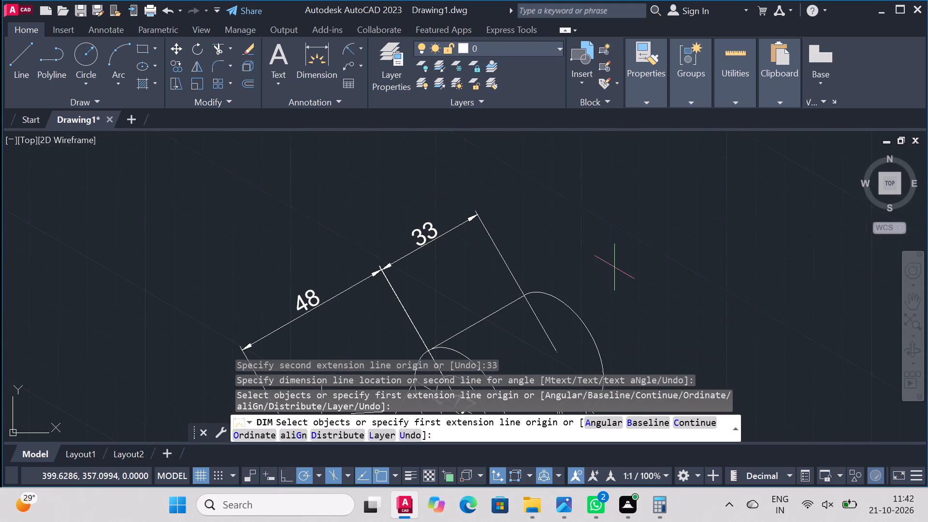
Examine the dimensions over the whole part and around the hollow cylinder and the plate with recessed holes.
{"action": "scroll", "coordinate": [614, 267], "scroll_direction": "down", "scroll_amount": 3}
{"action": "scroll", "coordinate": [643, 297], "scroll_direction": "down", "scroll_amount": 1}
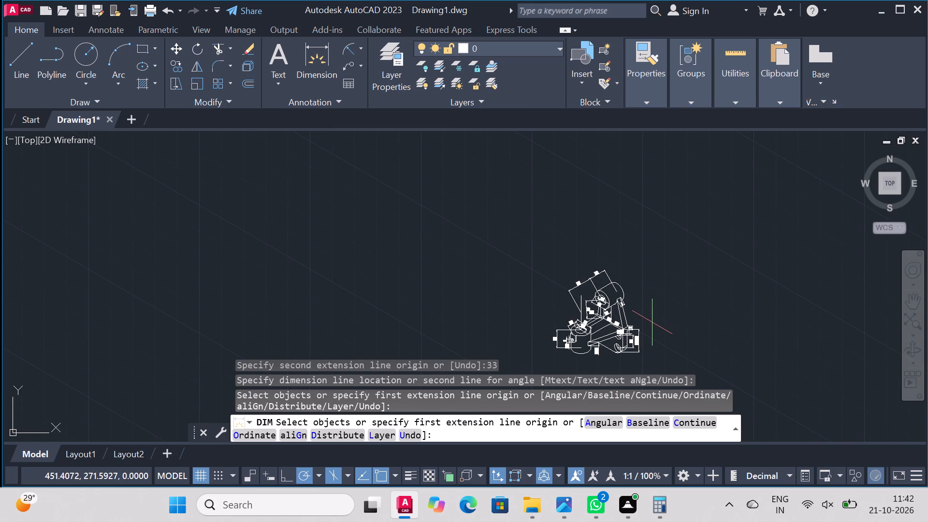
{"action": "scroll", "coordinate": [646, 287], "scroll_direction": "down", "scroll_amount": 2}
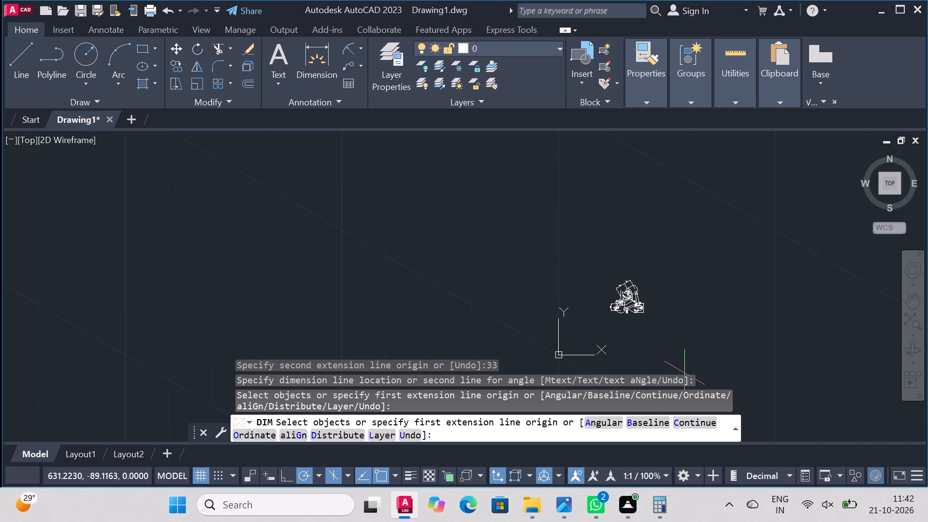
{"action": "key", "text": "Escape"}
{"action": "key", "text": "z"}
{"action": "key", "text": "Return"}
{"action": "key", "text": "a"}
{"action": "key", "text": "Return"}
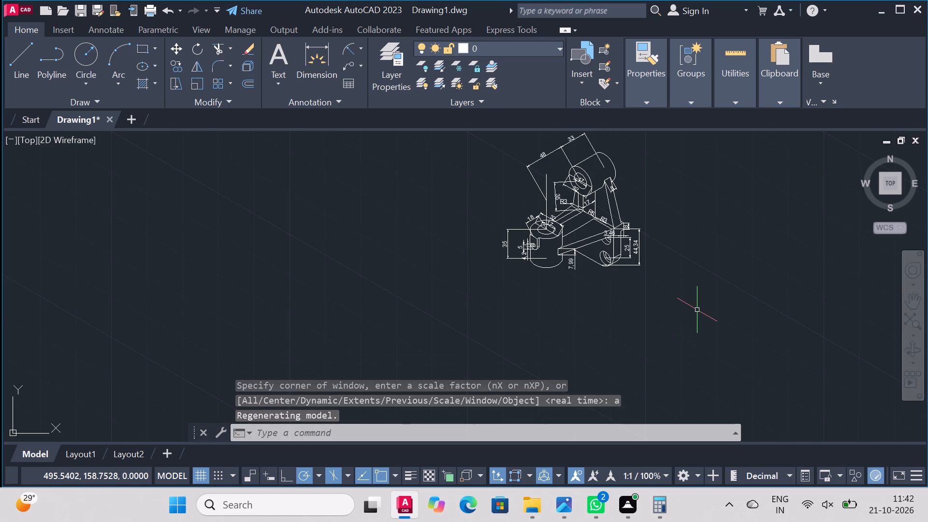
{"action": "scroll", "coordinate": [660, 280], "scroll_direction": "down", "scroll_amount": 2}
{"action": "scroll", "coordinate": [644, 253], "scroll_direction": "up", "scroll_amount": 4}
{"action": "scroll", "coordinate": [661, 264], "scroll_direction": "down", "scroll_amount": 2}
{"action": "scroll", "coordinate": [655, 334], "scroll_direction": "up", "scroll_amount": 2}
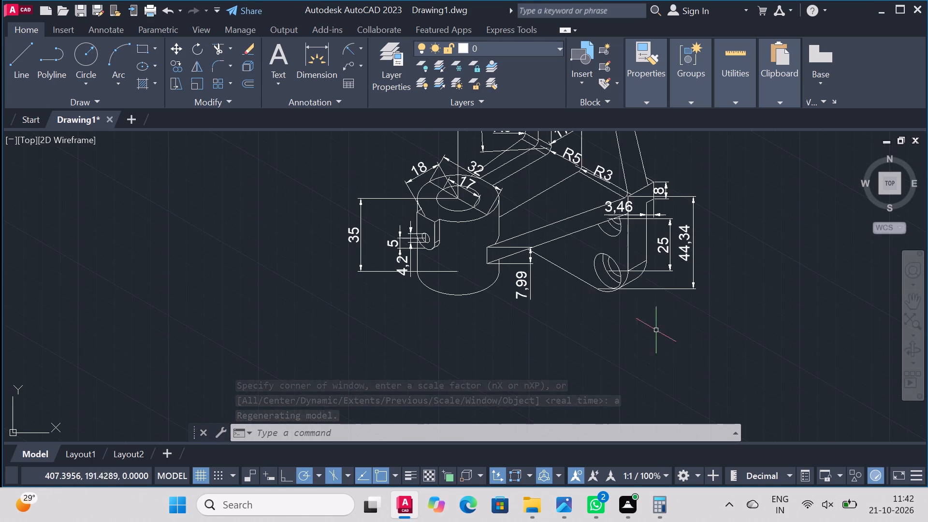
{"action": "scroll", "coordinate": [667, 193], "scroll_direction": "up", "scroll_amount": 1}
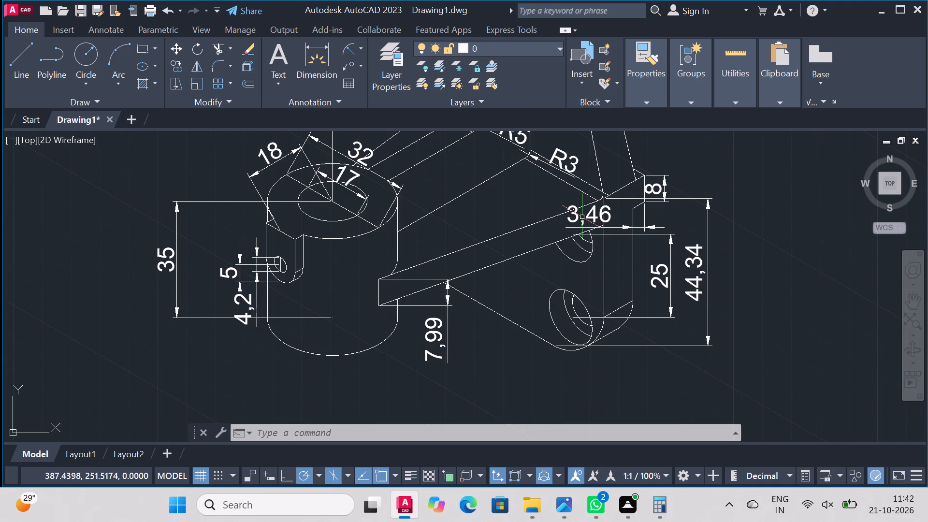
Override the vertical dimension text at the web's end beside the hollow cylinder with 8 and save the text change.
{"action": "double_click", "coordinate": [431, 337]}
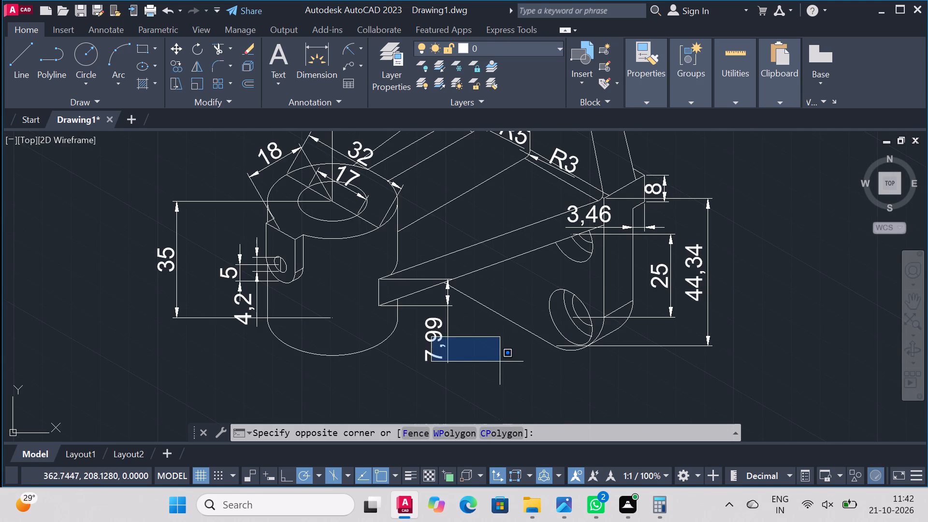
{"action": "left_click", "coordinate": [462, 356]}
{"action": "double_click", "coordinate": [434, 339]}
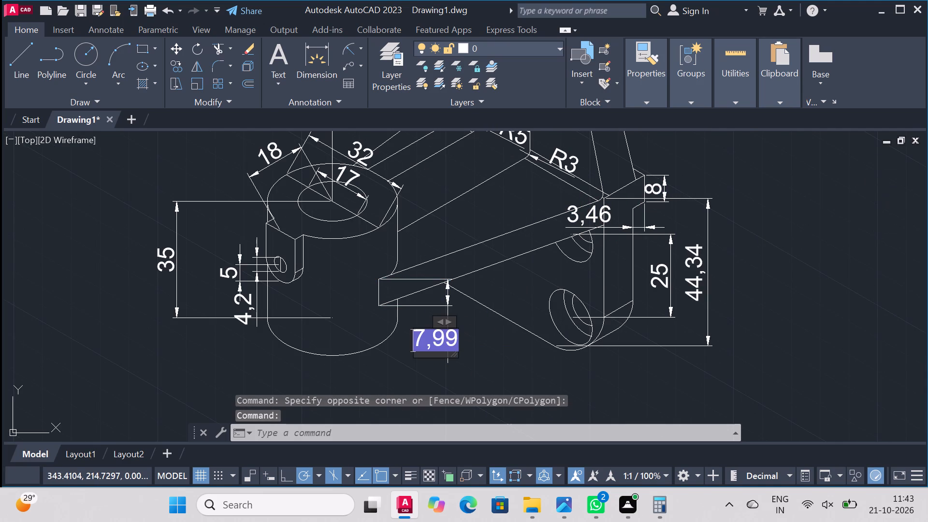
{"action": "key", "text": "Escape"}
{"action": "left_click", "coordinate": [429, 335]}
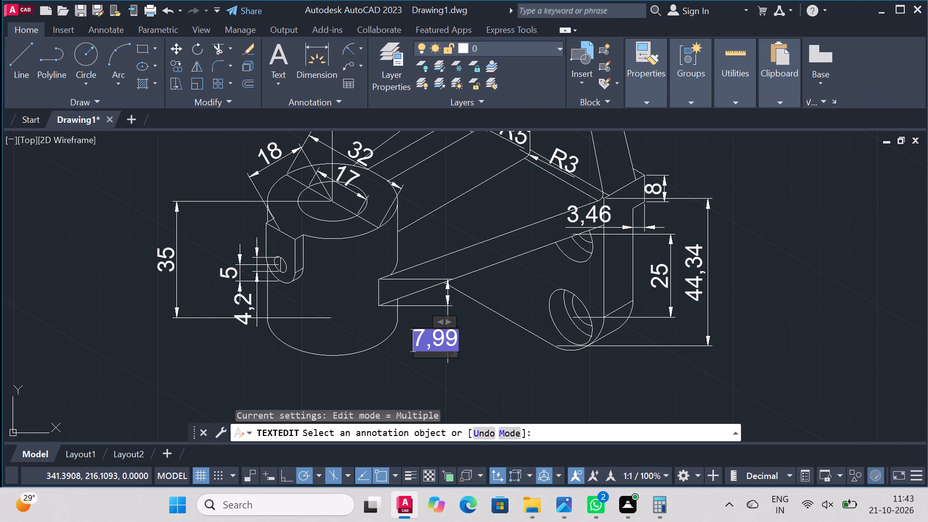
{"action": "key", "text": "Delete"}
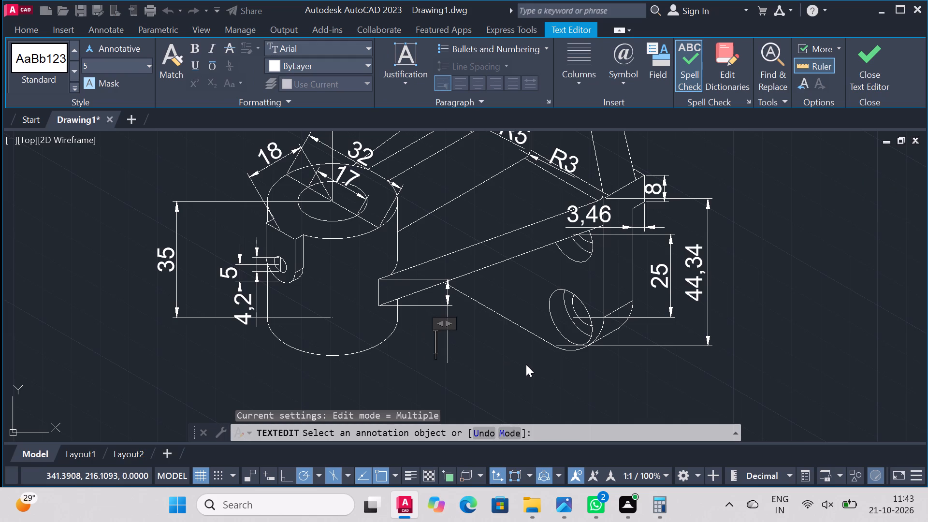
{"action": "key", "text": "8"}
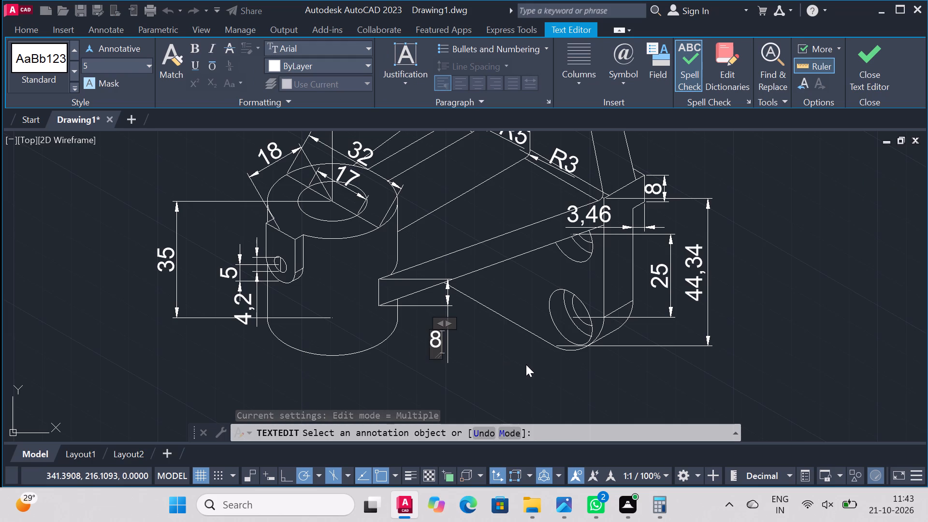
{"action": "key", "text": "Escape"}
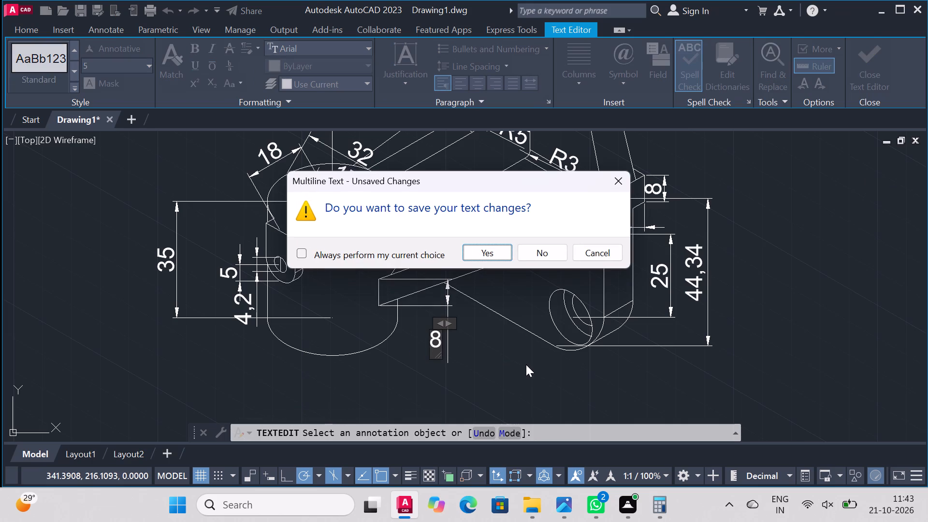
{"action": "left_click", "coordinate": [475, 257]}
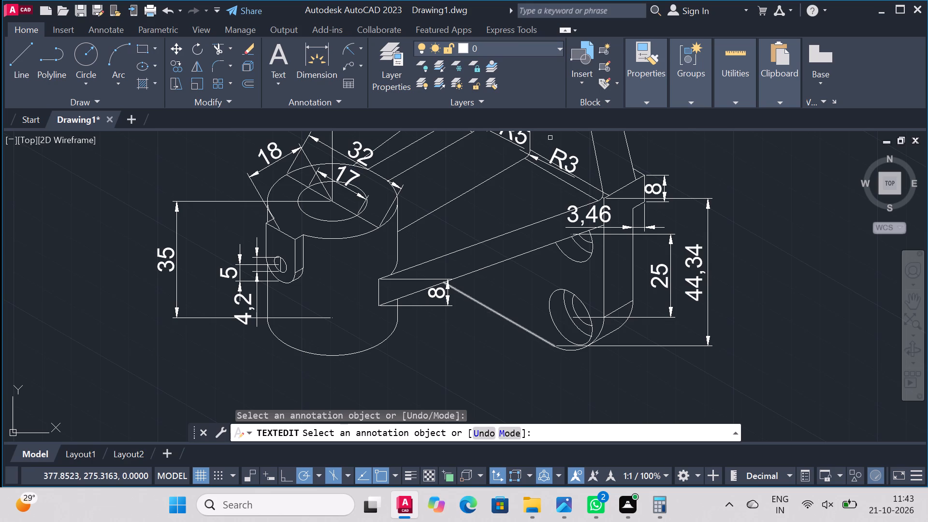
Override the small horizontal dimension text at the upper corner of the plate with recessed holes with 3.
{"action": "left_click", "coordinate": [604, 212]}
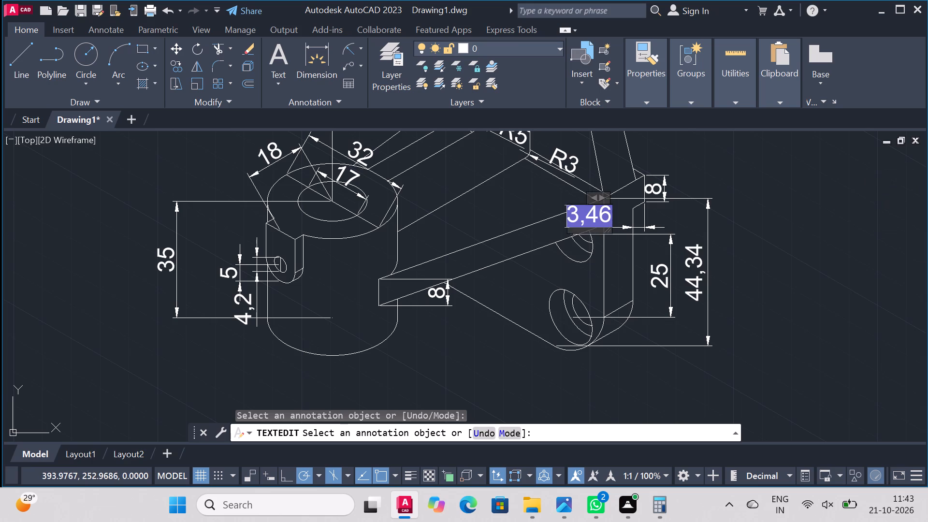
{"action": "key", "text": "BackSpace"}
{"action": "key", "text": "3"}
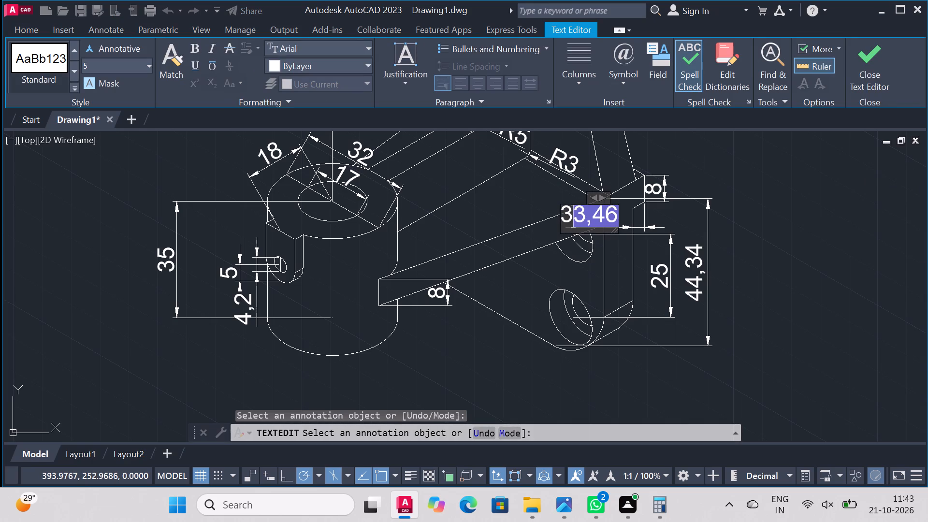
{"action": "key", "text": "Delete"}
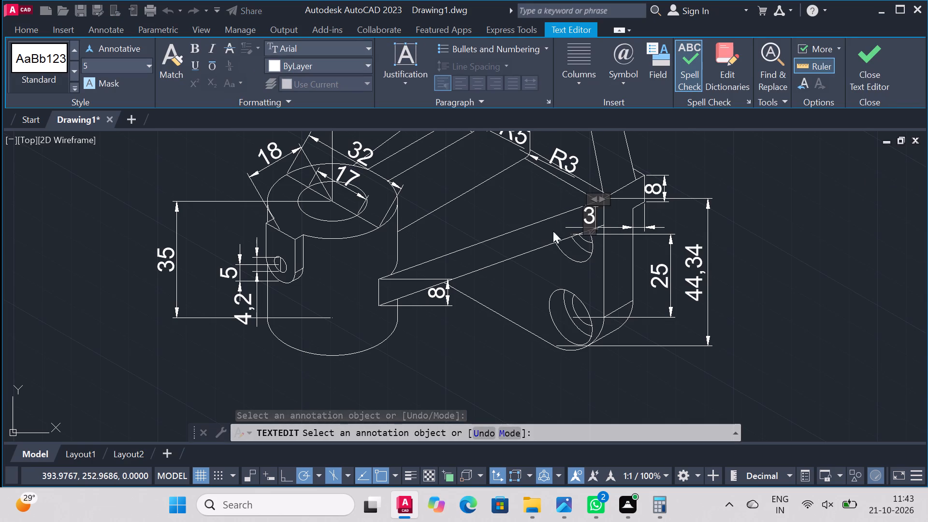
{"action": "left_click", "coordinate": [781, 255]}
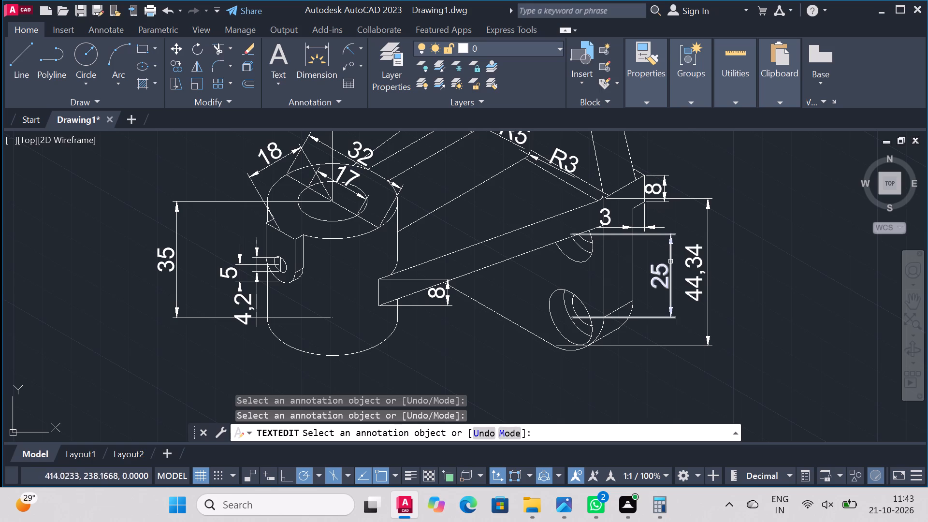
Override the short vertical dimension text at the plate's upper corner with 10 and save the text change.
{"action": "double_click", "coordinate": [657, 186]}
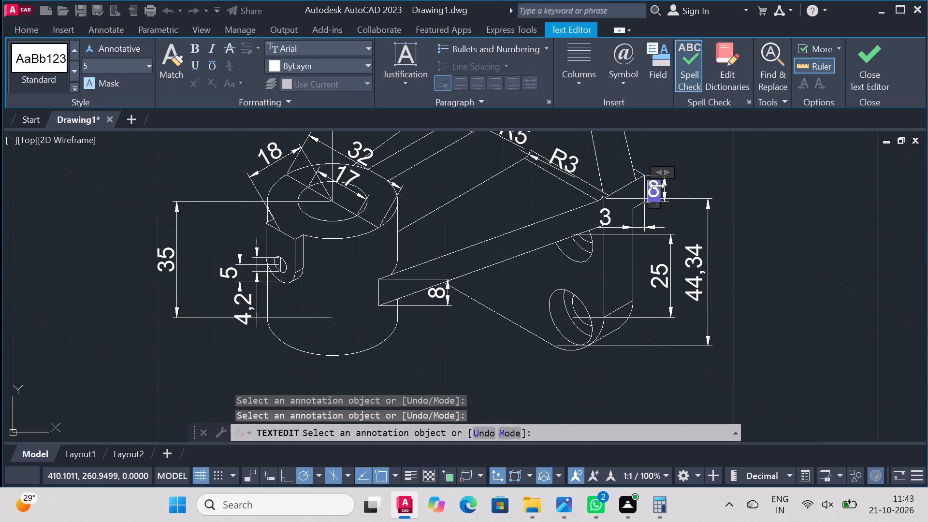
{"action": "type", "text": "10"}
{"action": "key", "text": "Delete"}
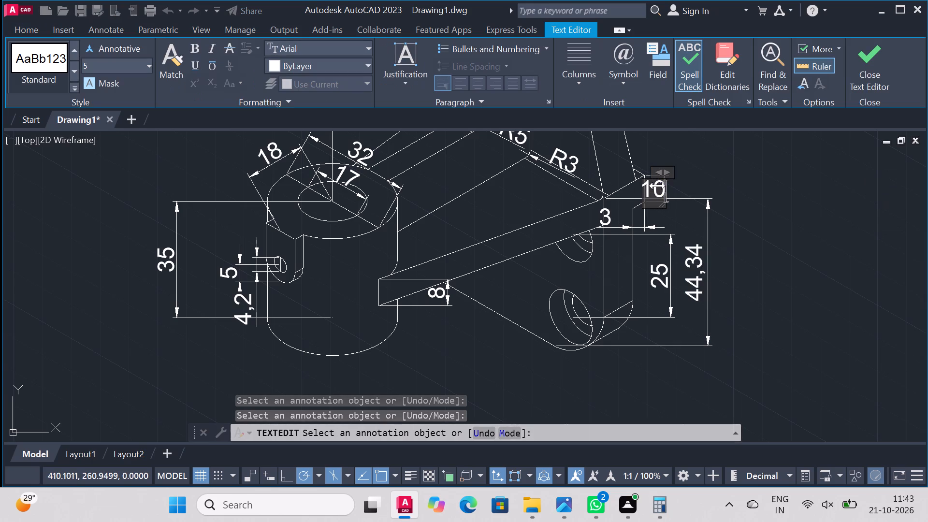
{"action": "key", "text": "Escape"}
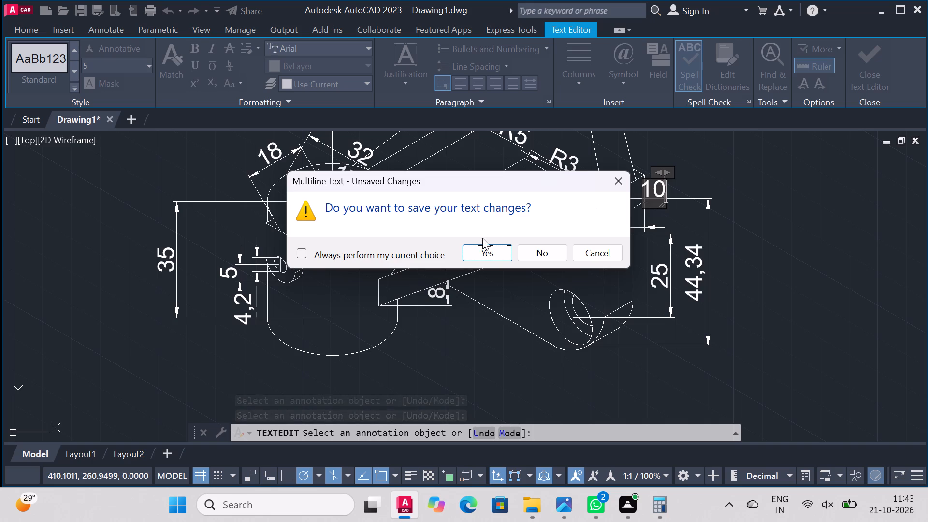
{"action": "left_click", "coordinate": [488, 247]}
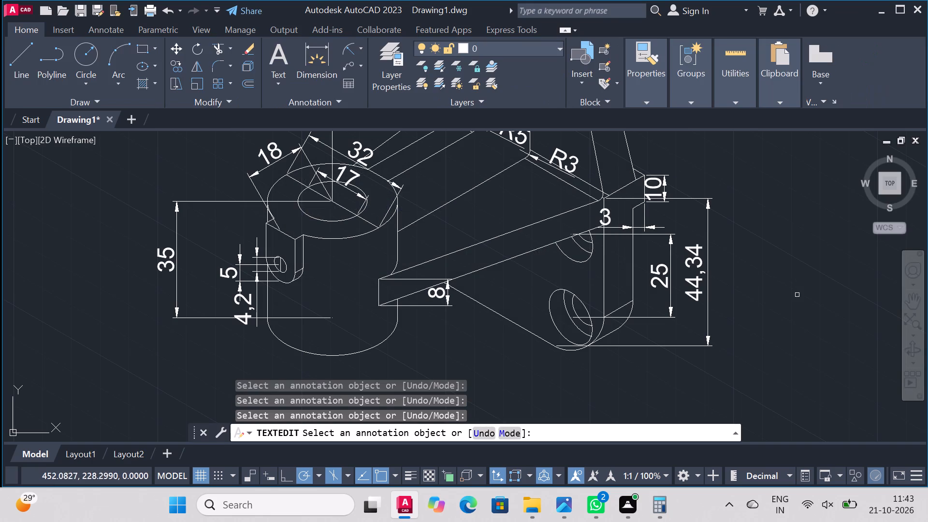
Override the overall height dimension text of the plate with recessed holes with 55 and save the text change.
{"action": "left_click", "coordinate": [701, 275]}
{"action": "key", "text": "Delete"}
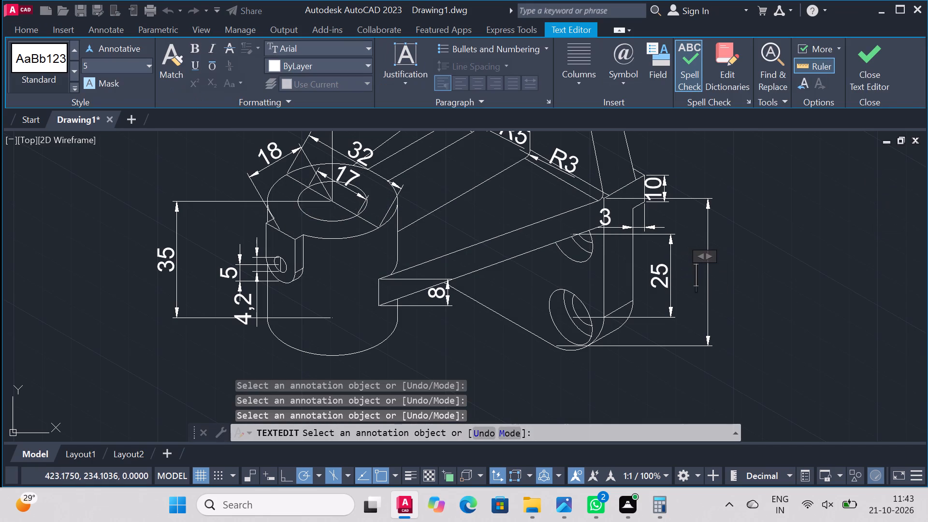
{"action": "type", "text": "55"}
{"action": "key", "text": "Escape"}
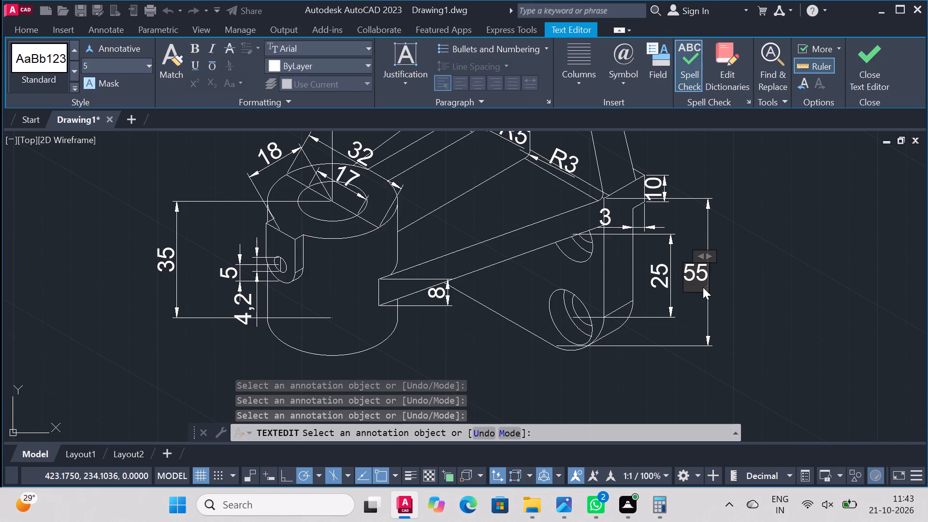
{"action": "left_click", "coordinate": [488, 258]}
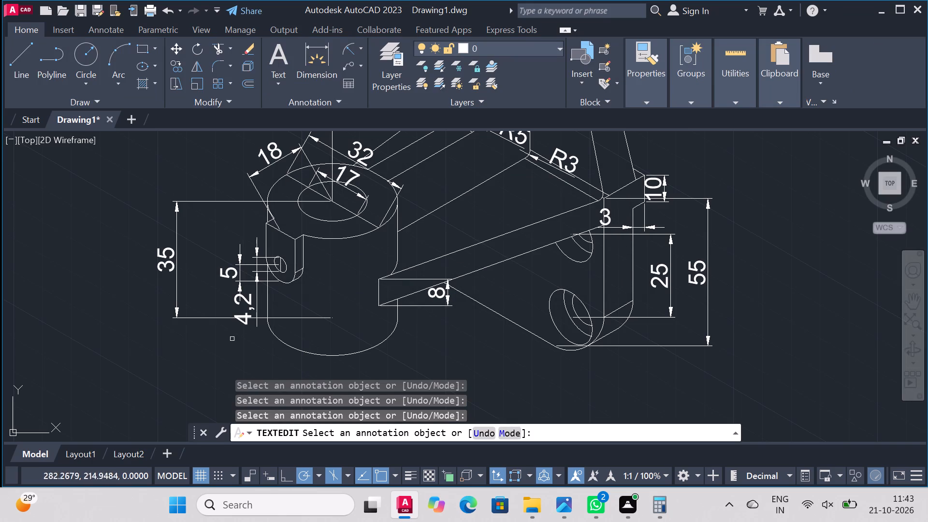
Add a 10-unit aligned dimension across the plate's thickness at its lower rounded corner, placed below the plate.
{"action": "scroll", "coordinate": [379, 351], "scroll_direction": "down", "scroll_amount": 3}
{"action": "scroll", "coordinate": [392, 273], "scroll_direction": "up", "scroll_amount": 2}
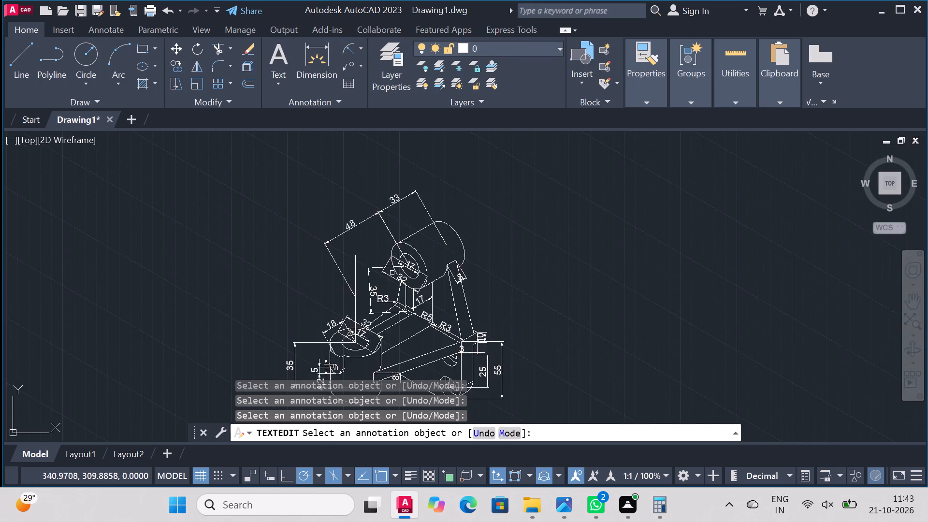
{"action": "scroll", "coordinate": [490, 265], "scroll_direction": "down", "scroll_amount": 1}
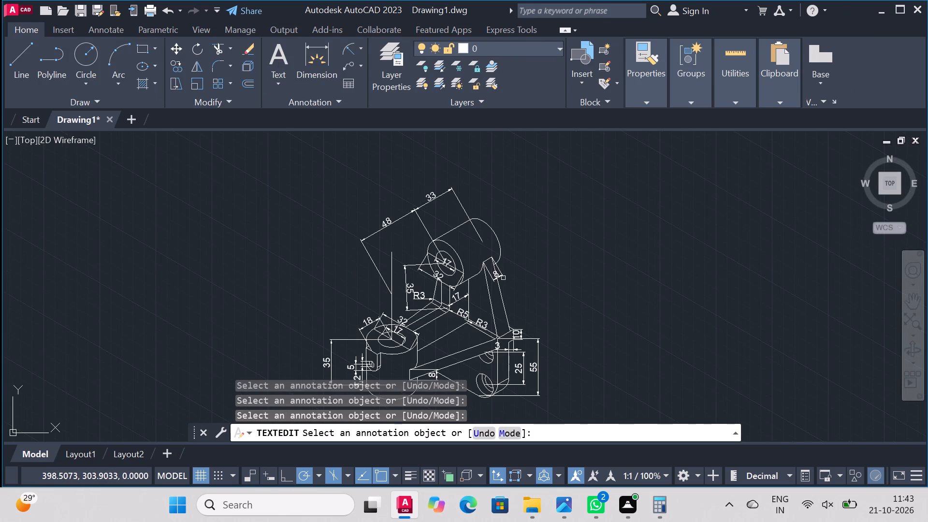
{"action": "scroll", "coordinate": [530, 314], "scroll_direction": "down", "scroll_amount": 2}
{"action": "scroll", "coordinate": [537, 361], "scroll_direction": "up", "scroll_amount": 3}
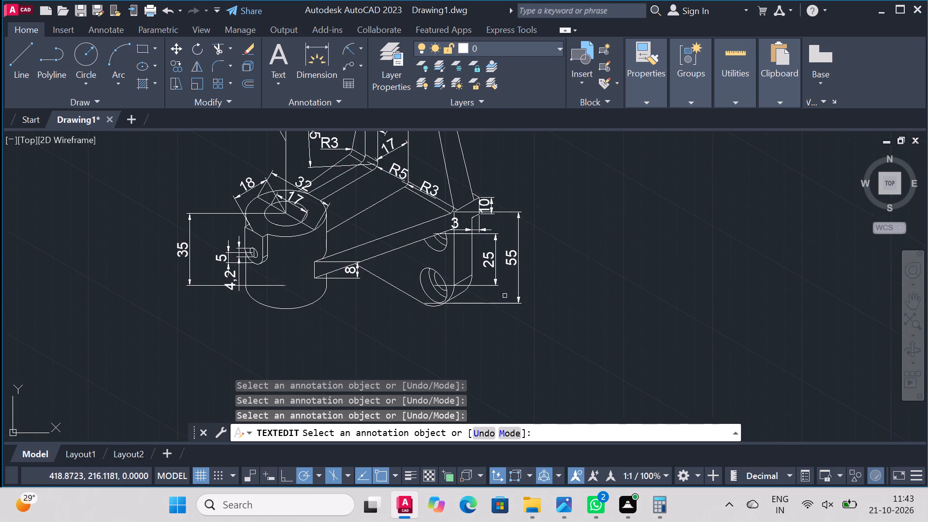
{"action": "scroll", "coordinate": [504, 294], "scroll_direction": "up", "scroll_amount": 2}
{"action": "scroll", "coordinate": [456, 304], "scroll_direction": "down", "scroll_amount": 2}
{"action": "left_click", "coordinate": [313, 48]}
{"action": "scroll", "coordinate": [428, 313], "scroll_direction": "up", "scroll_amount": 3}
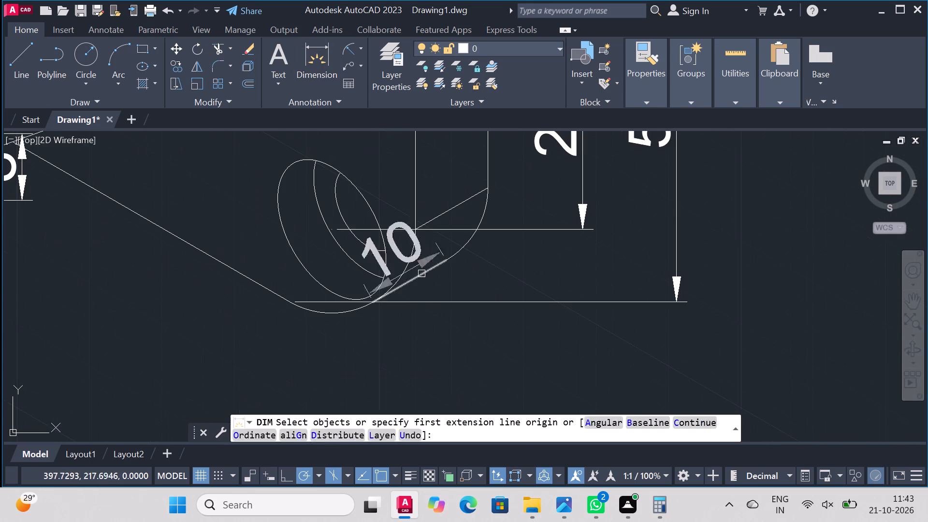
{"action": "left_click", "coordinate": [414, 231]}
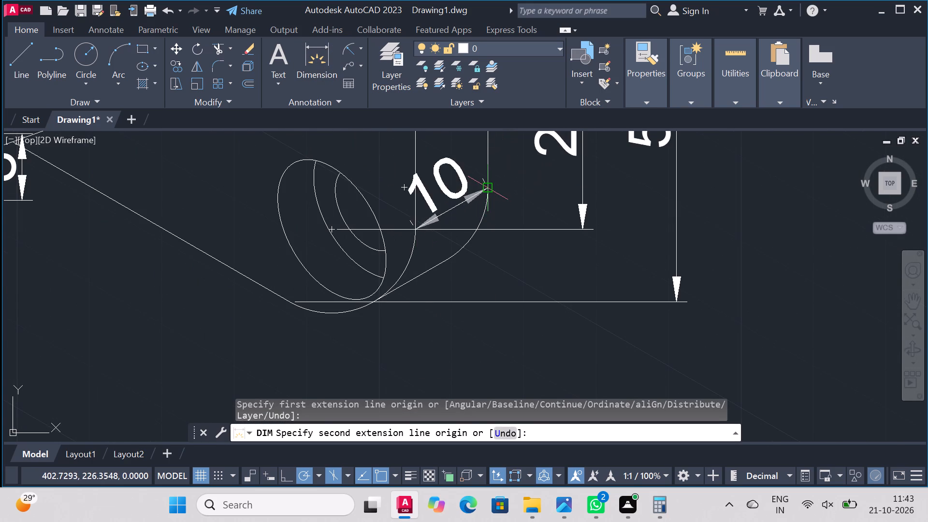
{"action": "left_click", "coordinate": [489, 187]}
{"action": "left_click", "coordinate": [493, 349]}
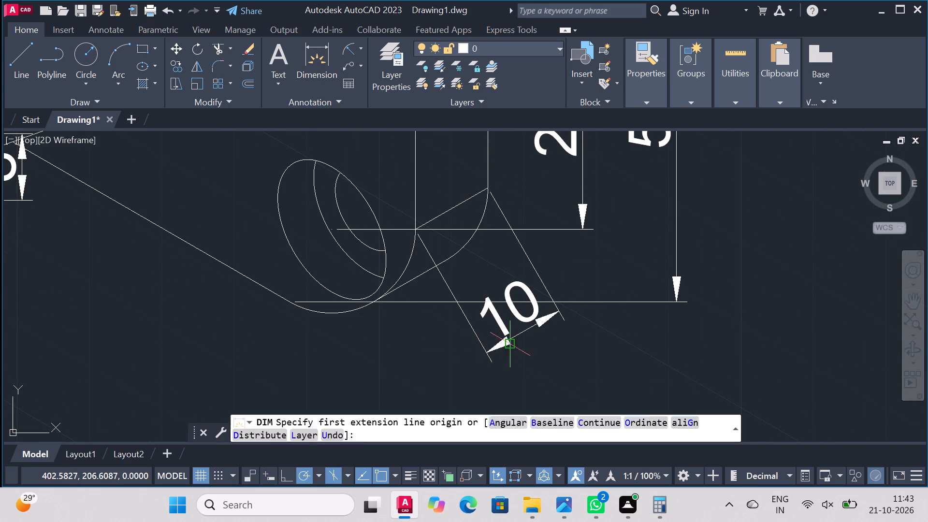
Examine the dimensions over the whole part, including the plate and the ring boss, and leave the dimension command.
{"action": "scroll", "coordinate": [666, 288], "scroll_direction": "down", "scroll_amount": 4}
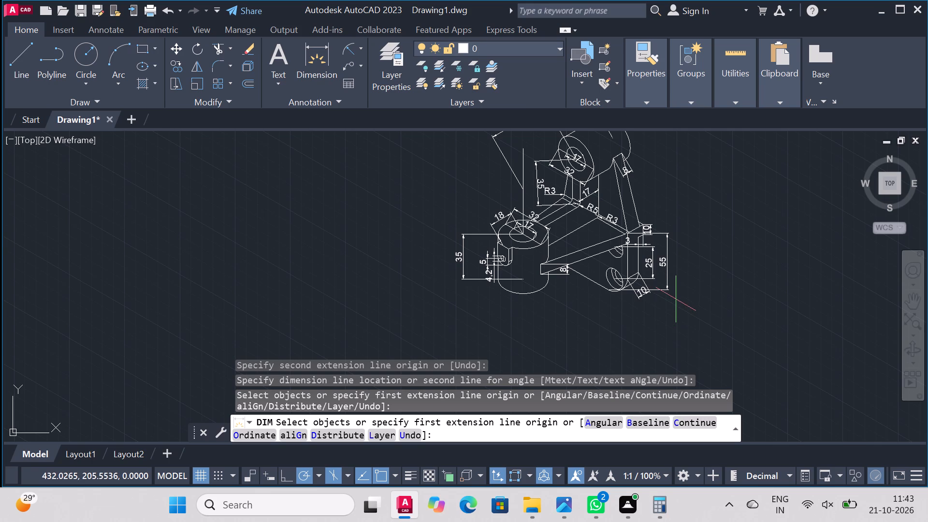
{"action": "scroll", "coordinate": [593, 277], "scroll_direction": "down", "scroll_amount": 2}
{"action": "scroll", "coordinate": [612, 234], "scroll_direction": "up", "scroll_amount": 3}
{"action": "scroll", "coordinate": [618, 250], "scroll_direction": "down", "scroll_amount": 1}
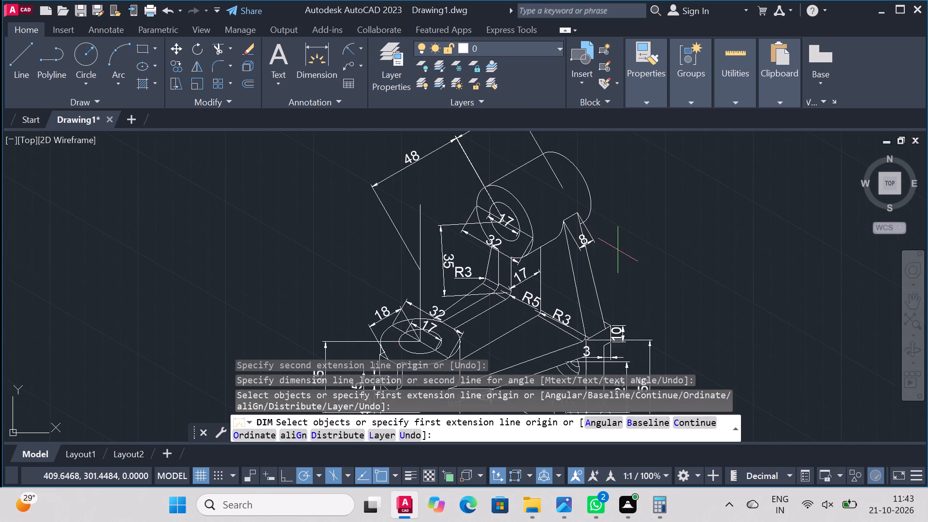
{"action": "scroll", "coordinate": [638, 290], "scroll_direction": "up", "scroll_amount": 1}
{"action": "scroll", "coordinate": [633, 291], "scroll_direction": "down", "scroll_amount": 1}
{"action": "scroll", "coordinate": [674, 310], "scroll_direction": "up", "scroll_amount": 2}
{"action": "scroll", "coordinate": [674, 307], "scroll_direction": "down", "scroll_amount": 2}
{"action": "scroll", "coordinate": [671, 343], "scroll_direction": "up", "scroll_amount": 1}
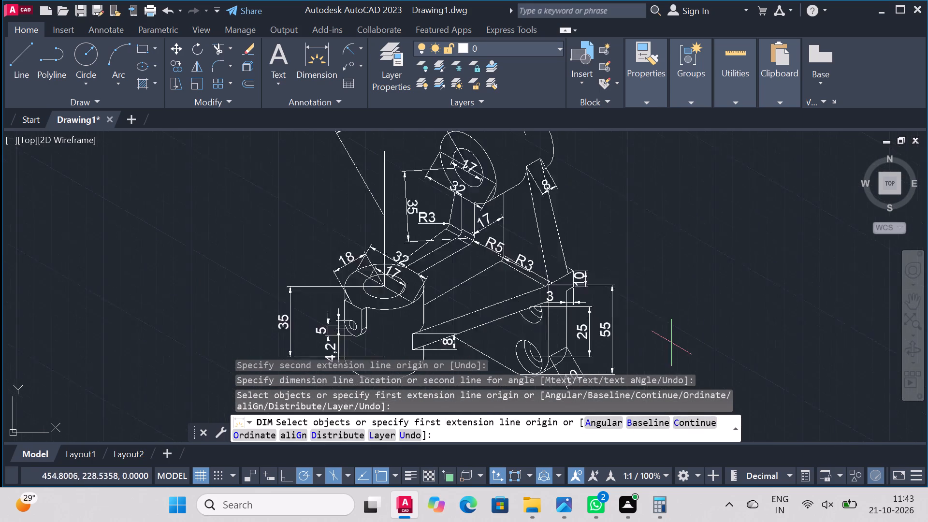
{"action": "scroll", "coordinate": [671, 343], "scroll_direction": "up", "scroll_amount": 1}
{"action": "scroll", "coordinate": [661, 292], "scroll_direction": "down", "scroll_amount": 2}
{"action": "scroll", "coordinate": [658, 326], "scroll_direction": "up", "scroll_amount": 1}
{"action": "scroll", "coordinate": [658, 323], "scroll_direction": "down", "scroll_amount": 2}
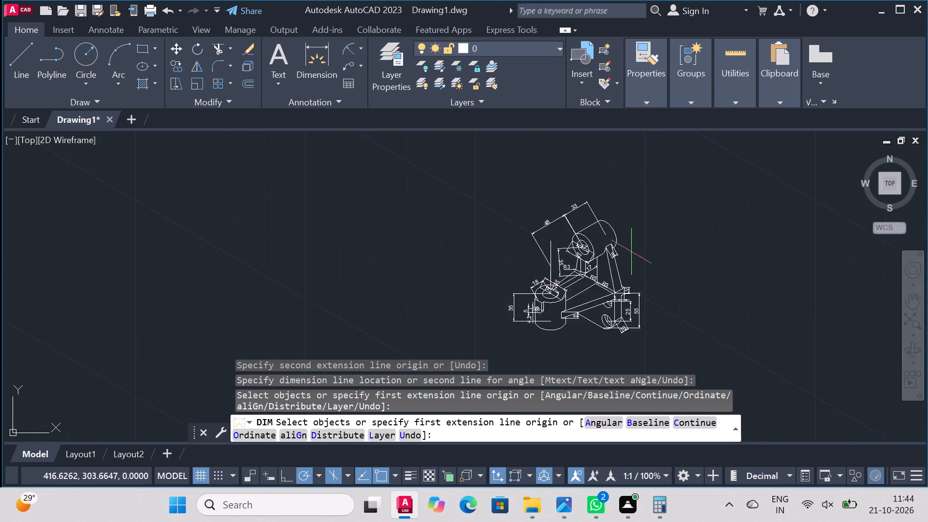
{"action": "scroll", "coordinate": [626, 229], "scroll_direction": "up", "scroll_amount": 2}
{"action": "scroll", "coordinate": [624, 241], "scroll_direction": "down", "scroll_amount": 2}
{"action": "scroll", "coordinate": [604, 219], "scroll_direction": "up", "scroll_amount": 2}
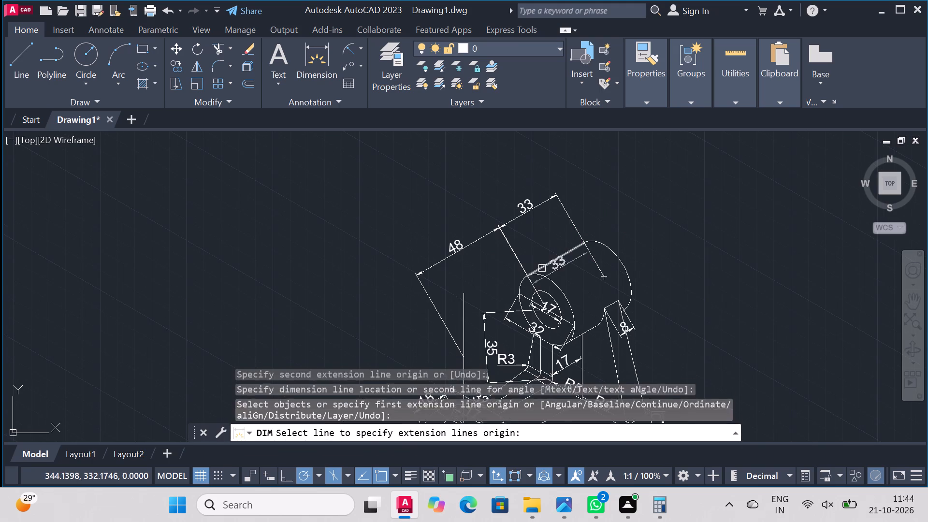
{"action": "key", "text": "Escape"}
{"action": "key", "text": "Escape"}
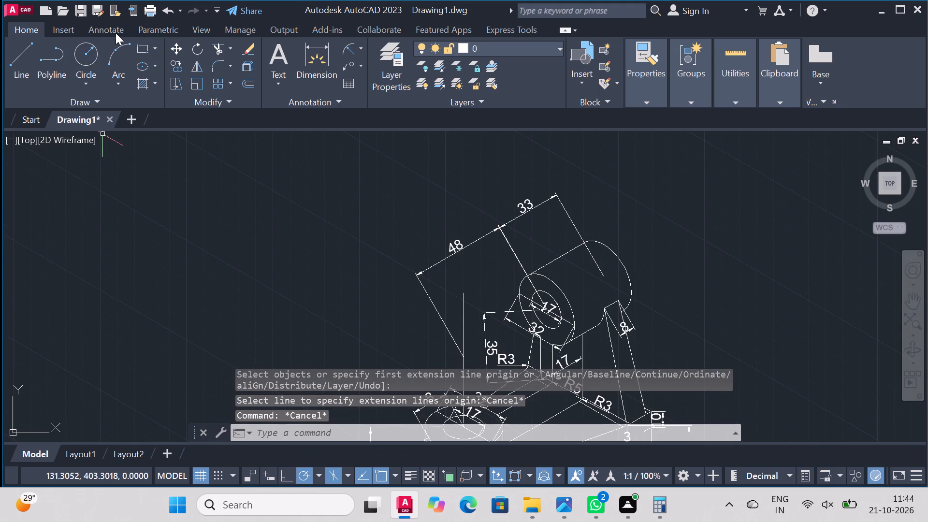
Bring up the full set of annotation and dimension editing tools.
{"action": "left_click", "coordinate": [115, 33]}
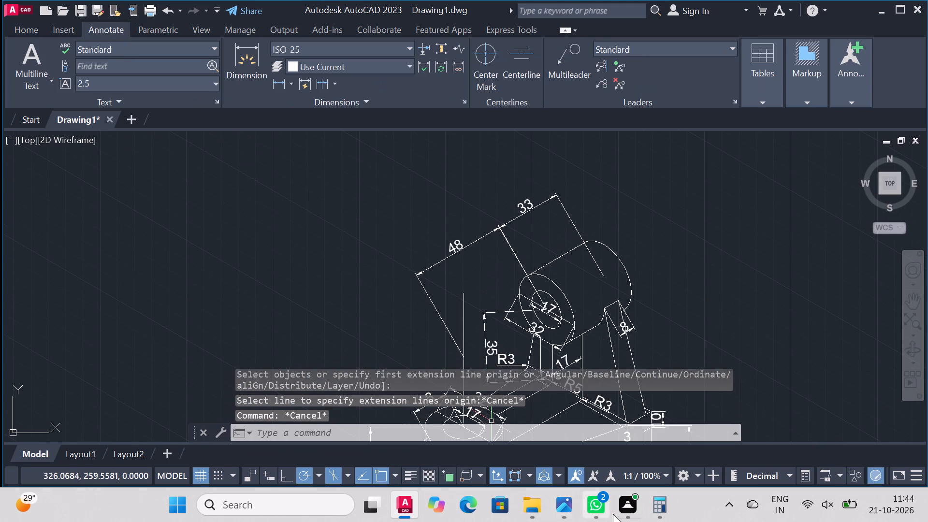
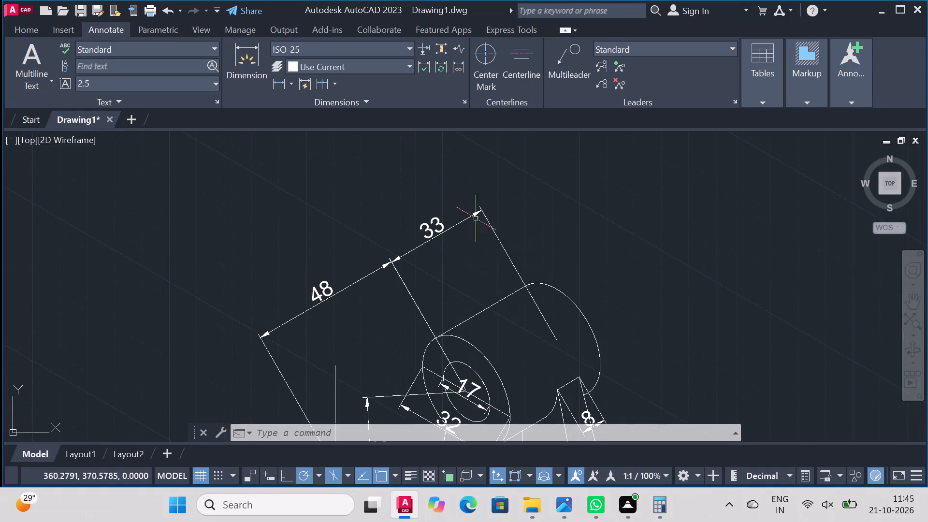
Oblique the 33, 48, web 17, upper-rib 8, and slanted lower 10 dimensions, plus the upper cylinder's 32 and 17, to 90 degrees.
{"action": "left_click", "coordinate": [424, 99]}
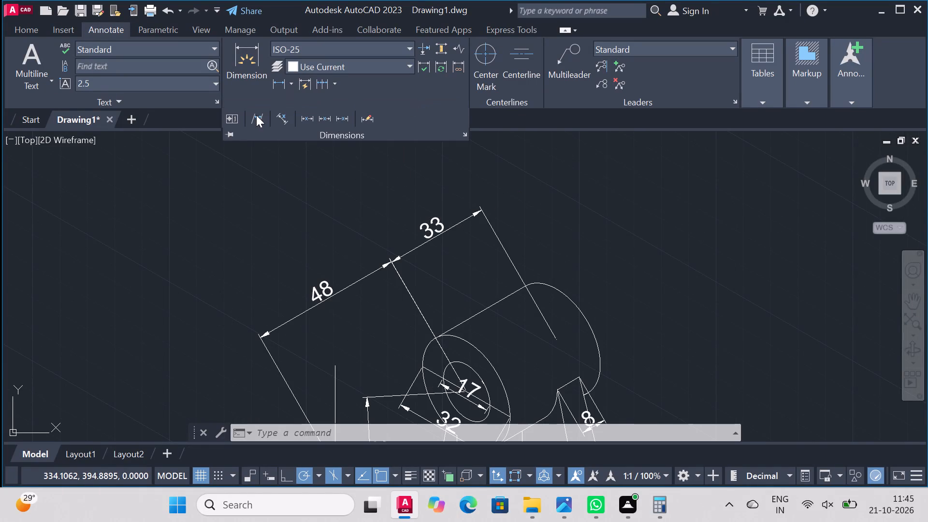
{"action": "left_click", "coordinate": [257, 115]}
{"action": "left_click", "coordinate": [442, 227]}
{"action": "left_click", "coordinate": [316, 296]}
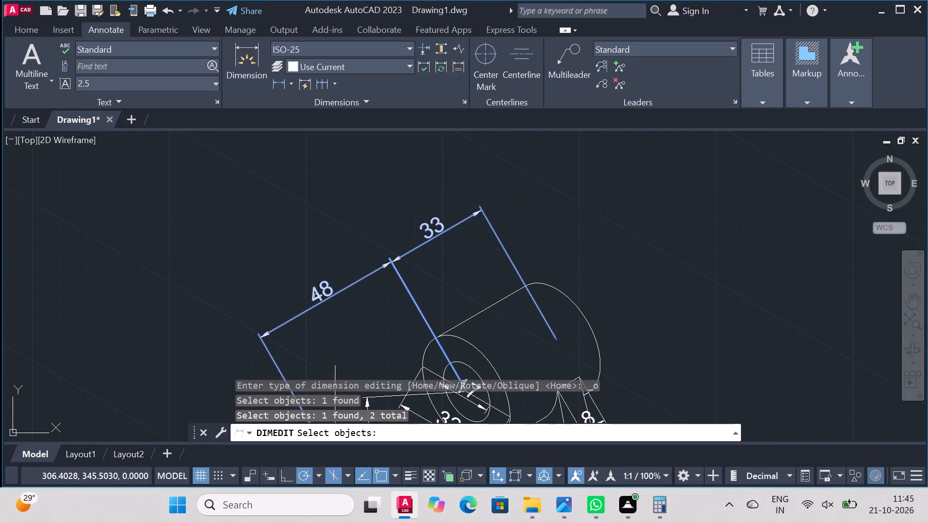
{"action": "scroll", "coordinate": [428, 284], "scroll_direction": "down", "scroll_amount": 4}
{"action": "scroll", "coordinate": [419, 337], "scroll_direction": "up", "scroll_amount": 3}
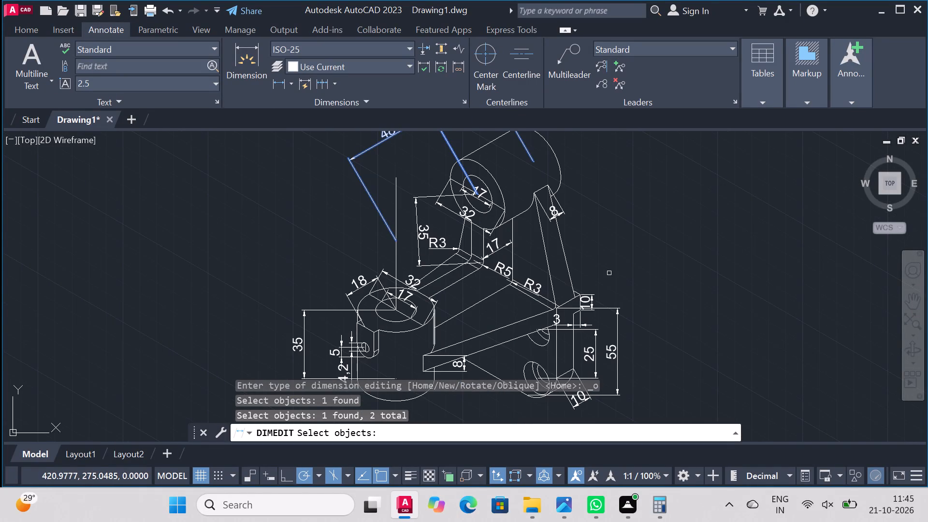
{"action": "scroll", "coordinate": [403, 269], "scroll_direction": "down", "scroll_amount": 3}
{"action": "scroll", "coordinate": [418, 272], "scroll_direction": "up", "scroll_amount": 3}
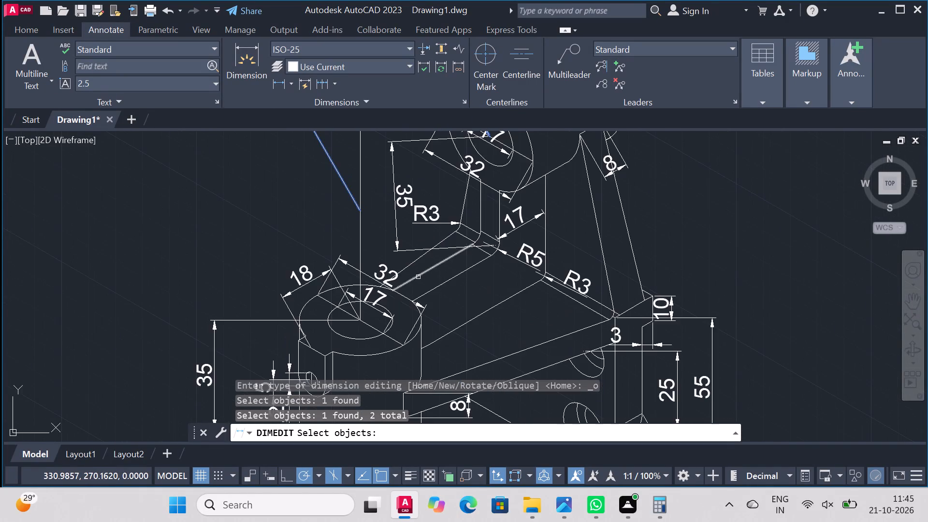
{"action": "scroll", "coordinate": [418, 277], "scroll_direction": "up", "scroll_amount": 2}
{"action": "scroll", "coordinate": [445, 262], "scroll_direction": "down", "scroll_amount": 2}
{"action": "scroll", "coordinate": [513, 243], "scroll_direction": "up", "scroll_amount": 2}
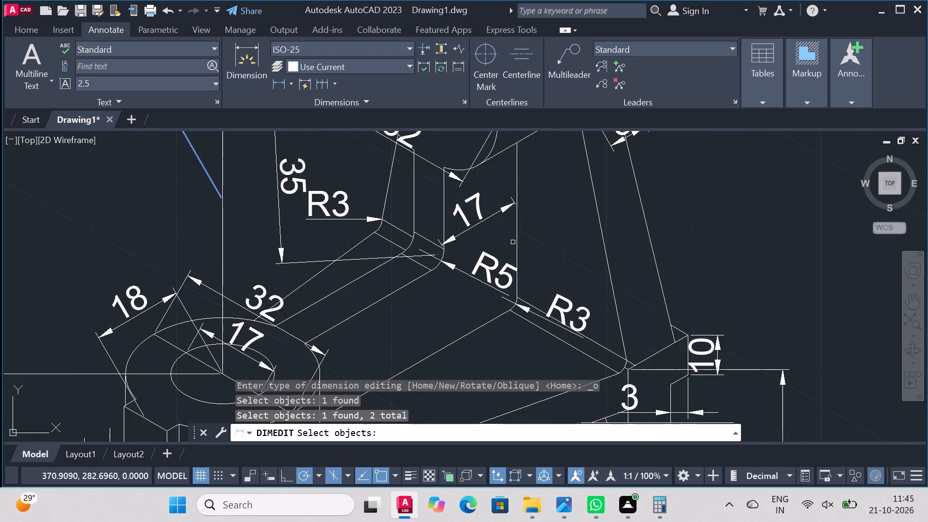
{"action": "scroll", "coordinate": [513, 242], "scroll_direction": "down", "scroll_amount": 2}
{"action": "left_click", "coordinate": [506, 232]}
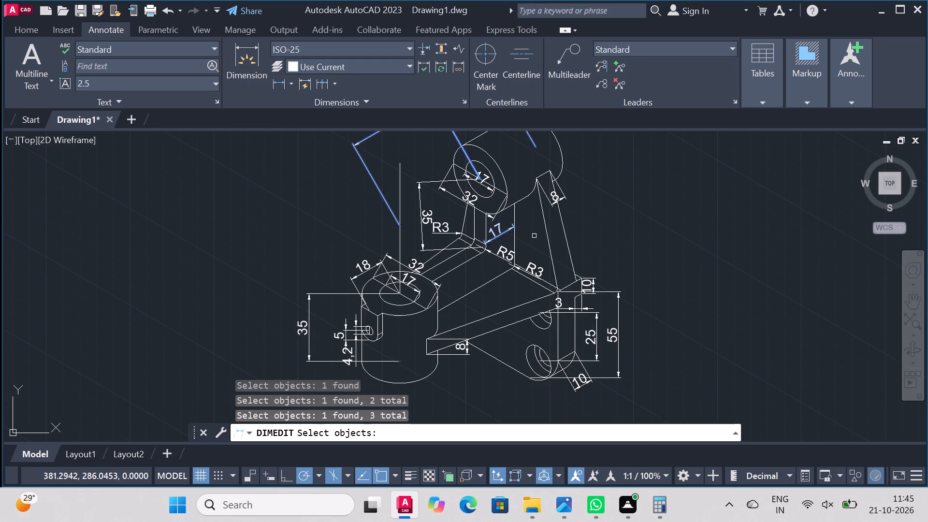
{"action": "left_click", "coordinate": [558, 200]}
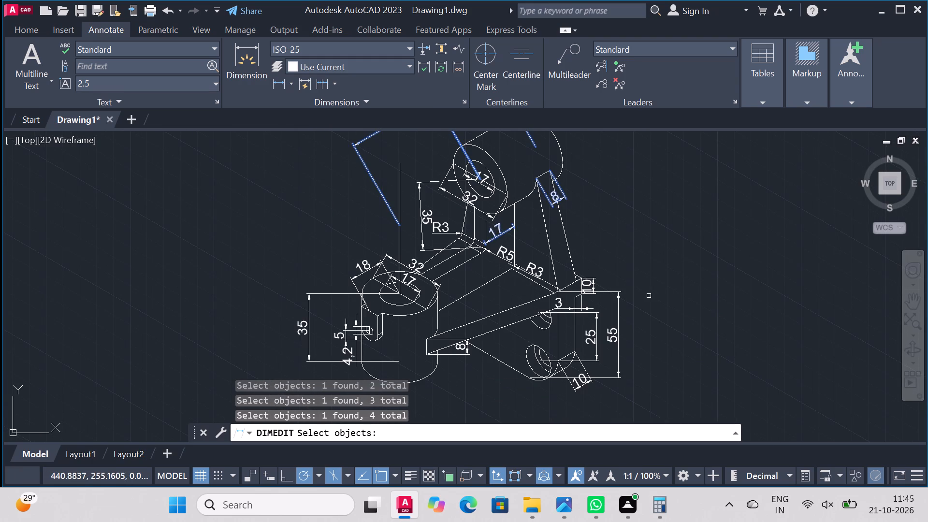
{"action": "scroll", "coordinate": [628, 301], "scroll_direction": "up", "scroll_amount": 1}
{"action": "scroll", "coordinate": [630, 300], "scroll_direction": "down", "scroll_amount": 2}
{"action": "scroll", "coordinate": [610, 331], "scroll_direction": "up", "scroll_amount": 2}
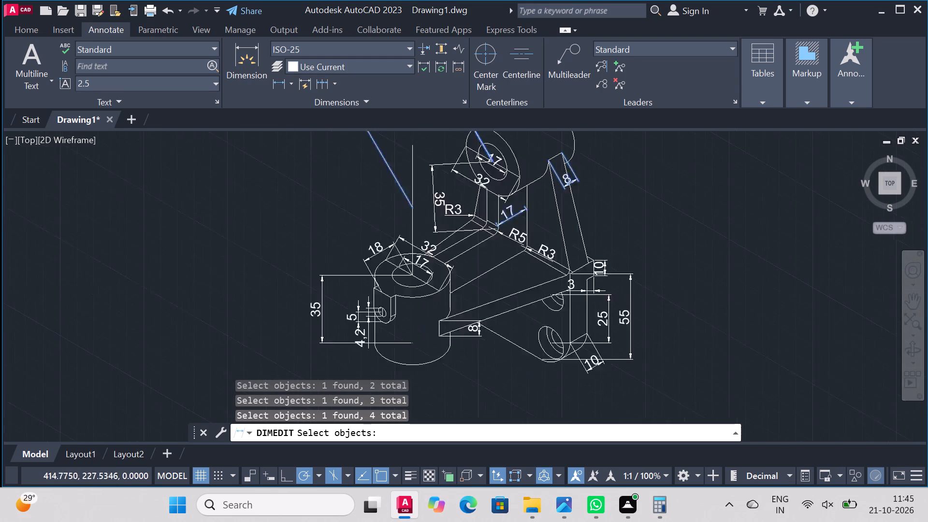
{"action": "scroll", "coordinate": [617, 340], "scroll_direction": "down", "scroll_amount": 2}
{"action": "scroll", "coordinate": [619, 384], "scroll_direction": "up", "scroll_amount": 2}
{"action": "left_click", "coordinate": [582, 322]}
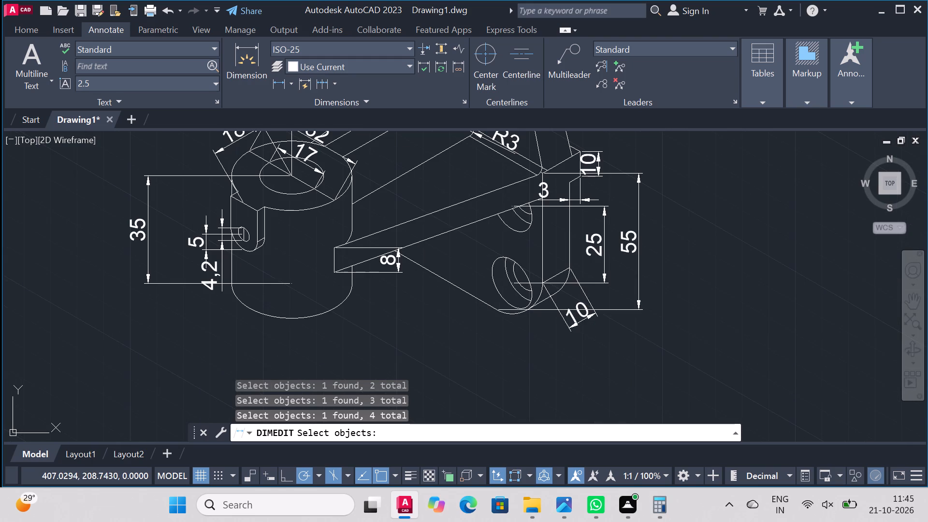
{"action": "scroll", "coordinate": [340, 272], "scroll_direction": "down", "scroll_amount": 3}
{"action": "scroll", "coordinate": [329, 221], "scroll_direction": "up", "scroll_amount": 2}
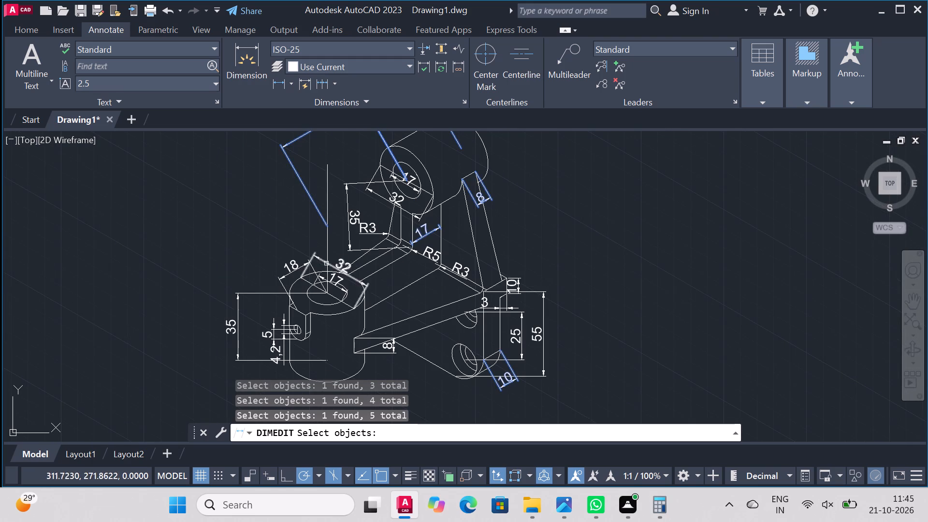
{"action": "scroll", "coordinate": [385, 249], "scroll_direction": "up", "scroll_amount": 2}
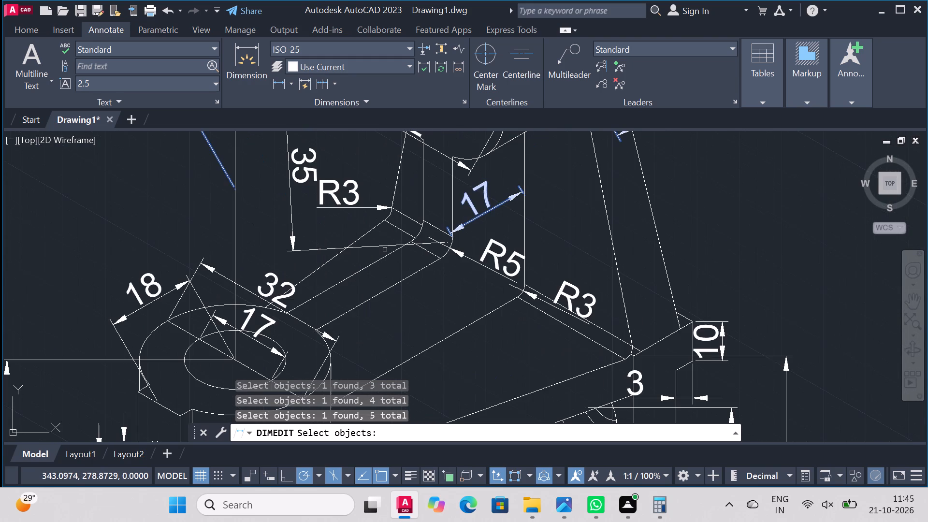
{"action": "scroll", "coordinate": [387, 250], "scroll_direction": "down", "scroll_amount": 3}
{"action": "scroll", "coordinate": [387, 250], "scroll_direction": "up", "scroll_amount": 1}
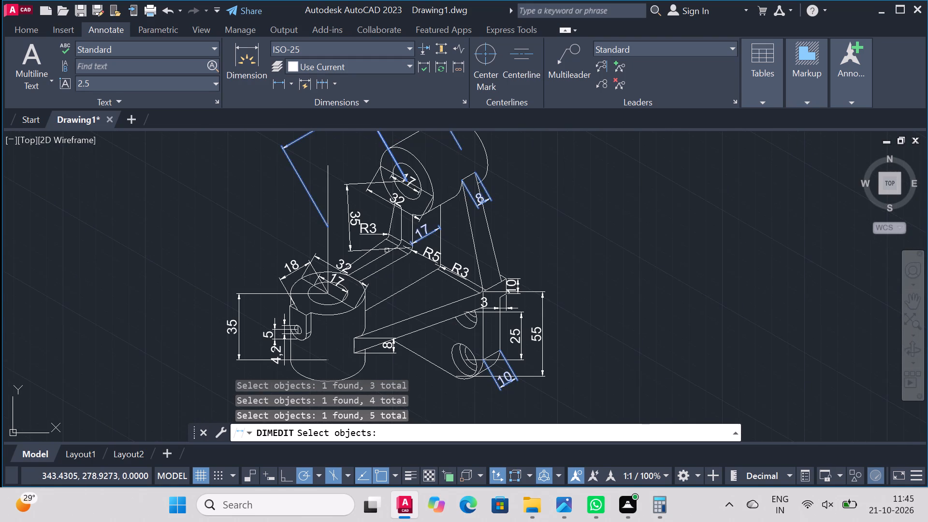
{"action": "left_click", "coordinate": [386, 202]}
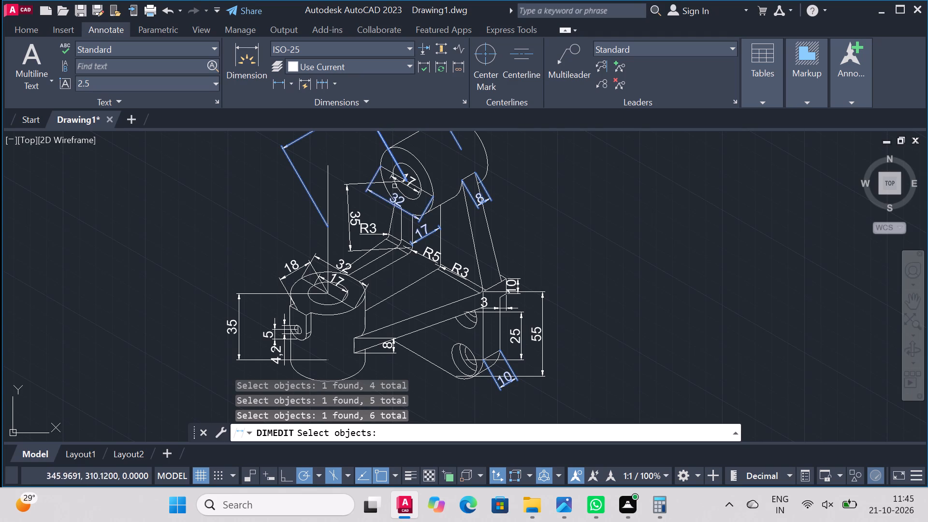
{"action": "left_click", "coordinate": [393, 174]}
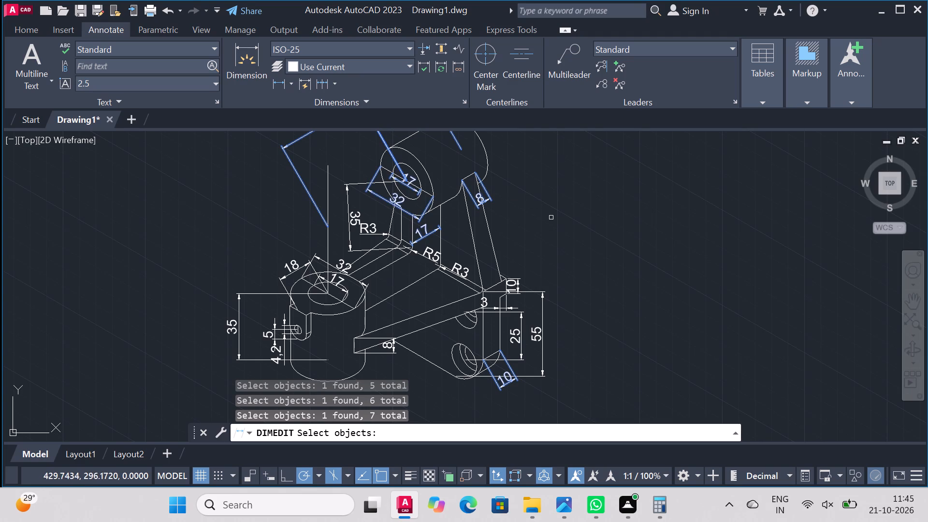
{"action": "right_click", "coordinate": [551, 217]}
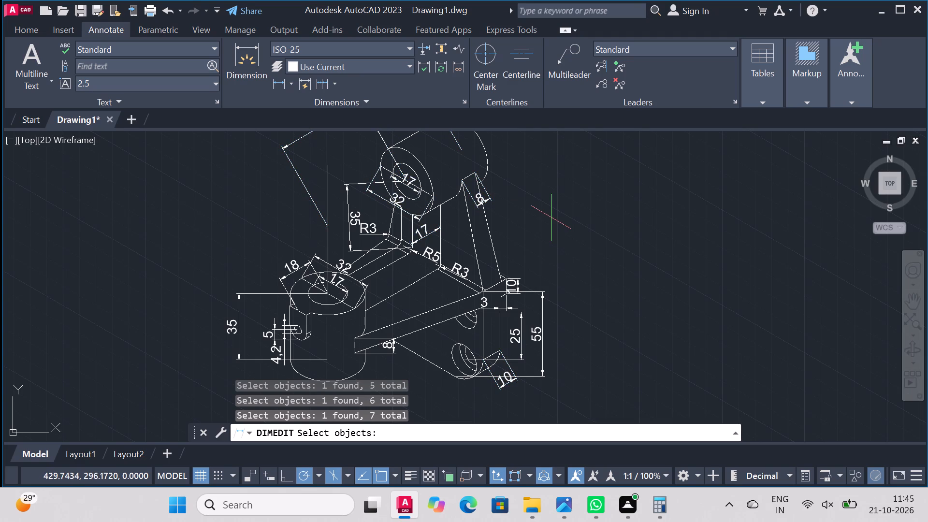
{"action": "type", "text": "90"}
{"action": "key", "text": "Return"}
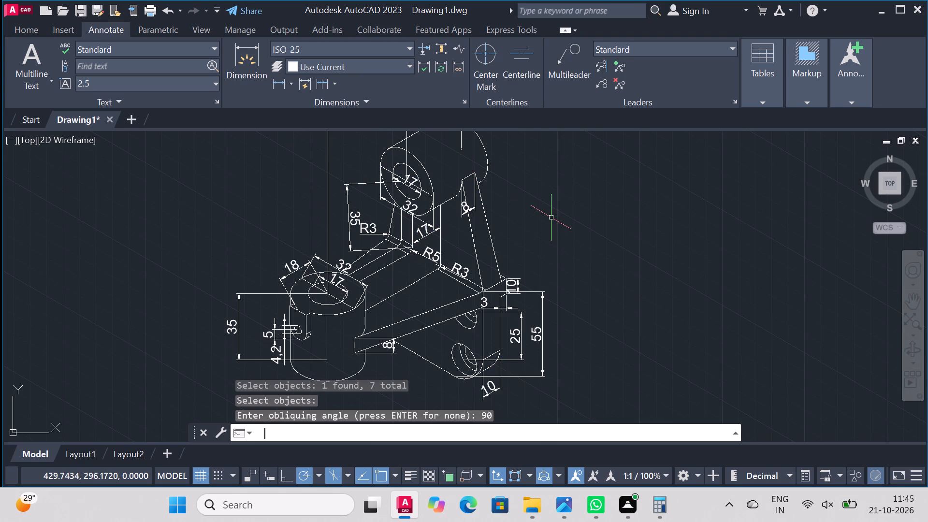
Examine the dimensions around the upper cylinder, ribs and base plate to check their alignment with the isometric view.
{"action": "scroll", "coordinate": [474, 282], "scroll_direction": "down", "scroll_amount": 2}
{"action": "scroll", "coordinate": [460, 220], "scroll_direction": "up", "scroll_amount": 2}
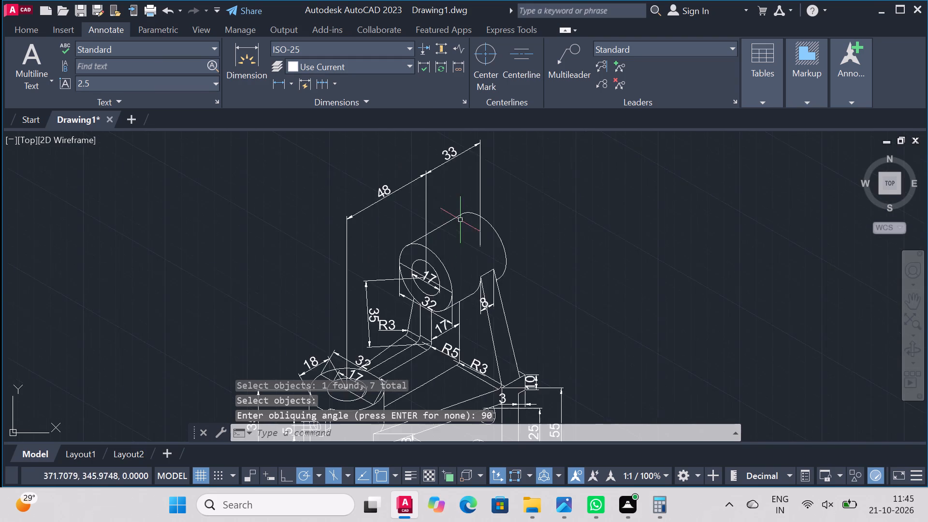
{"action": "scroll", "coordinate": [460, 220], "scroll_direction": "up", "scroll_amount": 1}
{"action": "scroll", "coordinate": [448, 276], "scroll_direction": "down", "scroll_amount": 1}
{"action": "scroll", "coordinate": [452, 309], "scroll_direction": "up", "scroll_amount": 2}
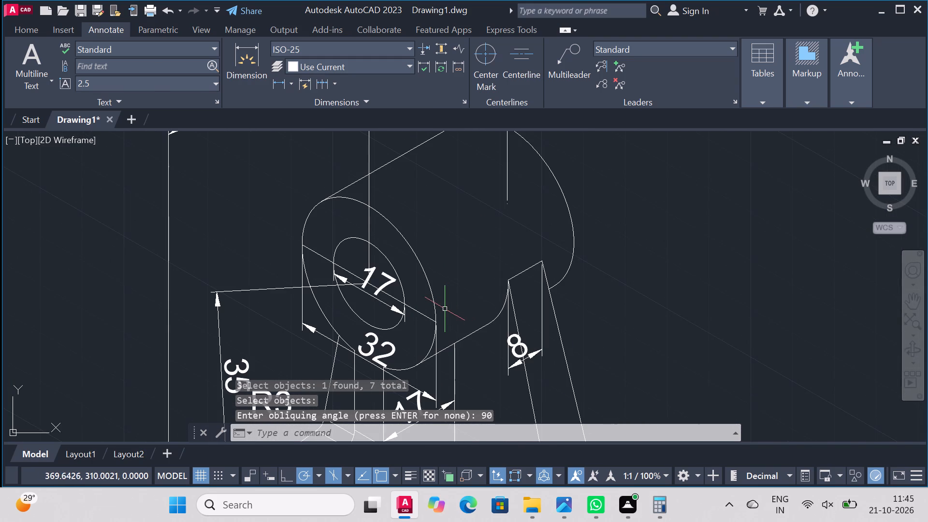
{"action": "scroll", "coordinate": [459, 286], "scroll_direction": "down", "scroll_amount": 3}
{"action": "scroll", "coordinate": [471, 305], "scroll_direction": "up", "scroll_amount": 2}
{"action": "scroll", "coordinate": [474, 299], "scroll_direction": "down", "scroll_amount": 2}
{"action": "scroll", "coordinate": [500, 345], "scroll_direction": "up", "scroll_amount": 2}
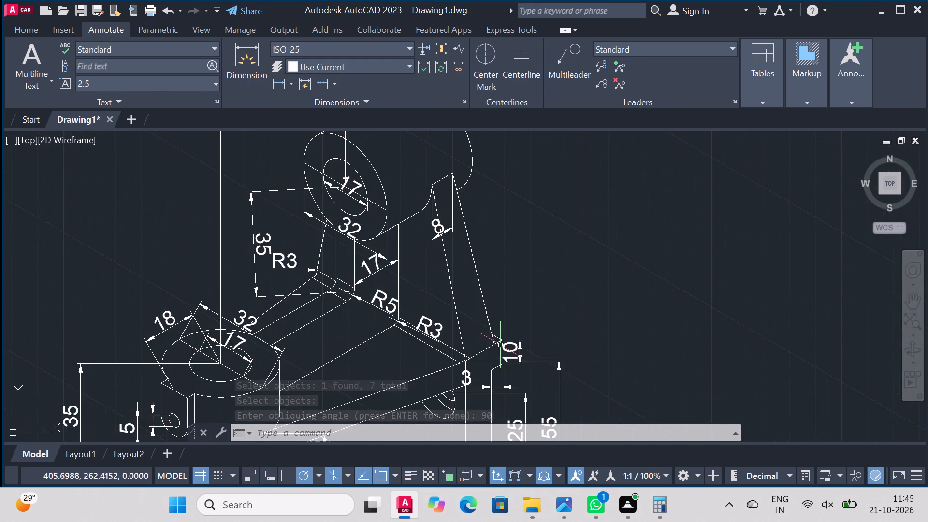
{"action": "scroll", "coordinate": [521, 327], "scroll_direction": "down", "scroll_amount": 1}
{"action": "scroll", "coordinate": [548, 353], "scroll_direction": "up", "scroll_amount": 2}
{"action": "scroll", "coordinate": [548, 349], "scroll_direction": "down", "scroll_amount": 3}
{"action": "scroll", "coordinate": [548, 357], "scroll_direction": "up", "scroll_amount": 2}
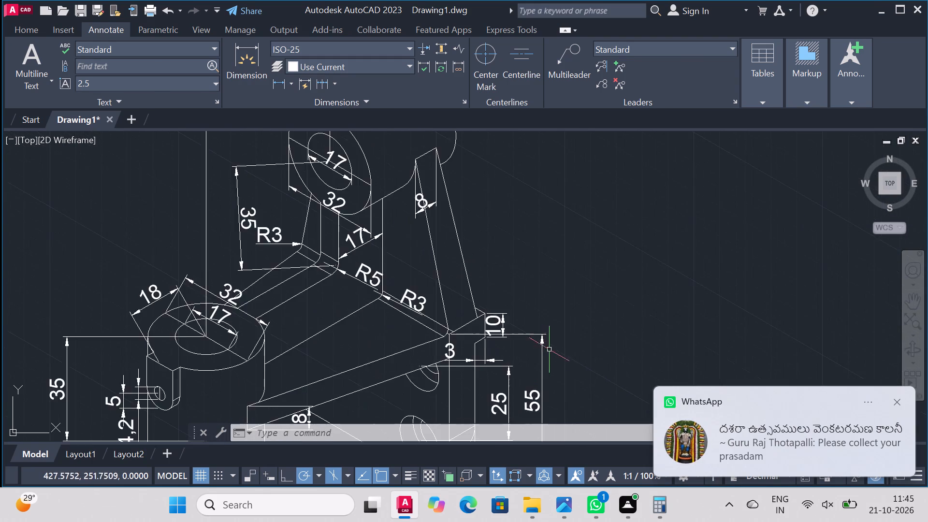
{"action": "scroll", "coordinate": [551, 338], "scroll_direction": "down", "scroll_amount": 2}
{"action": "scroll", "coordinate": [544, 406], "scroll_direction": "up", "scroll_amount": 2}
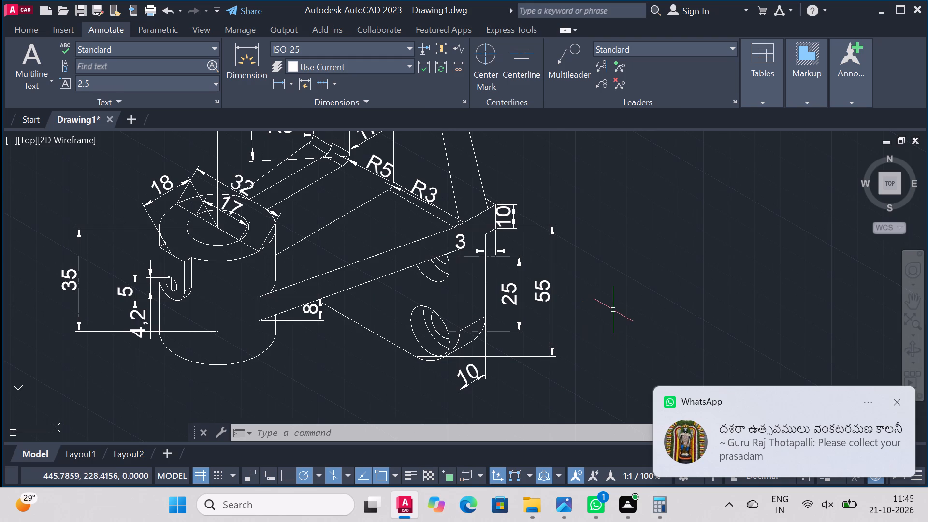
Apply a 270-degree oblique angle to the 55, 25, 4,2 and lower-rib 8 dimensions and both 35 height dimensions.
{"action": "left_click", "coordinate": [369, 101]}
{"action": "left_click", "coordinate": [260, 121]}
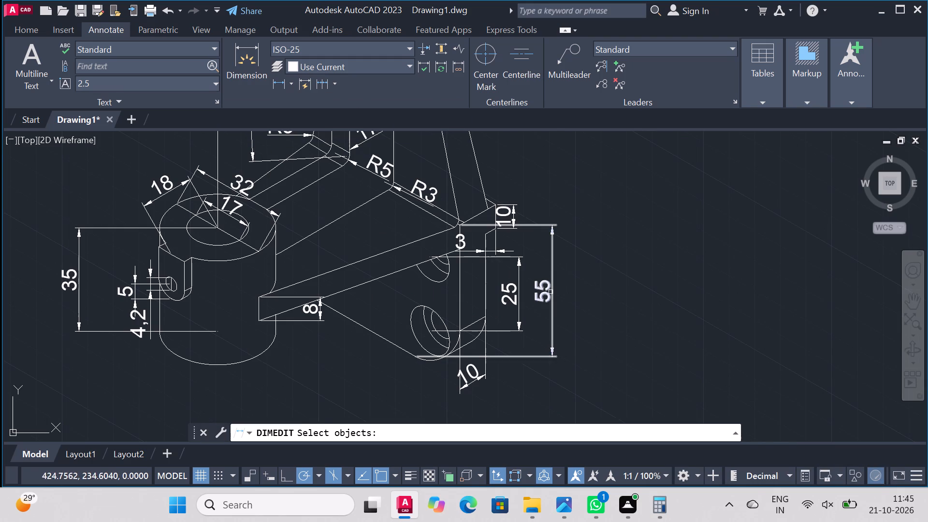
{"action": "left_click", "coordinate": [551, 292]}
{"action": "left_click", "coordinate": [517, 295]}
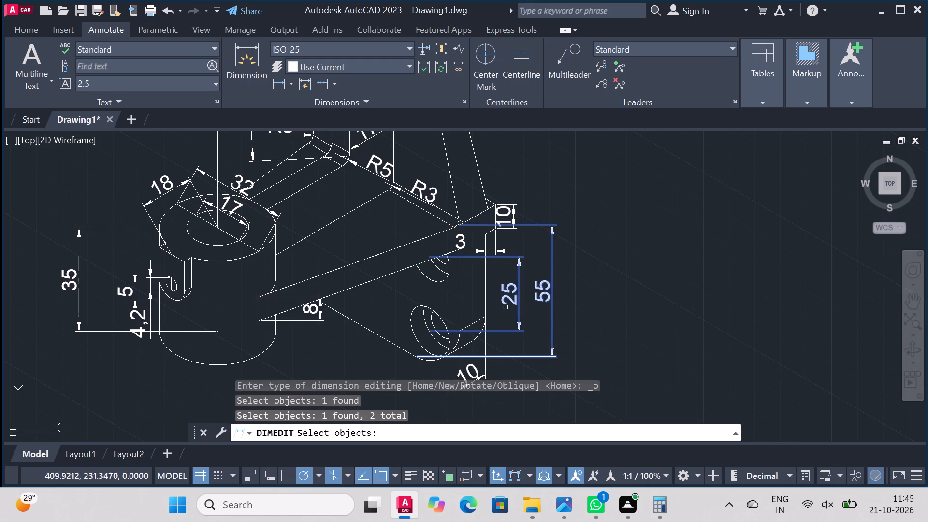
{"action": "left_click", "coordinate": [324, 312]}
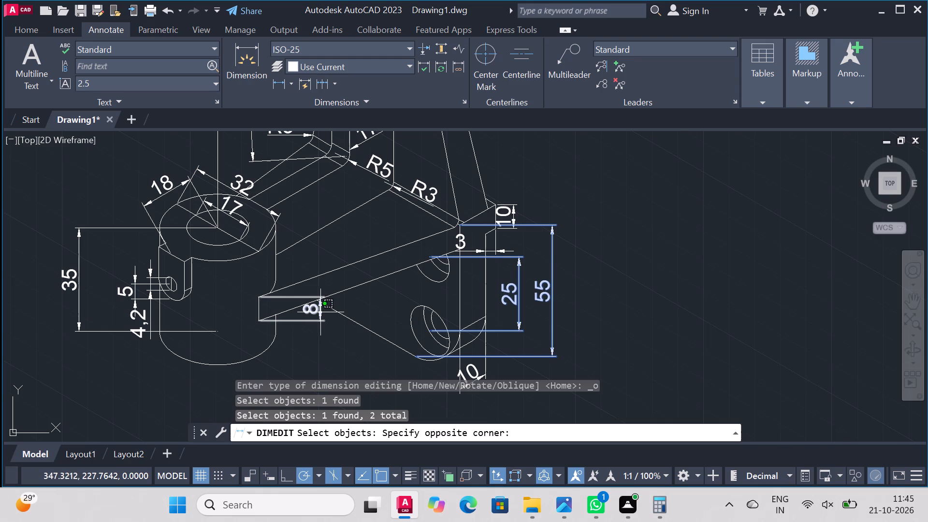
{"action": "left_click", "coordinate": [320, 312]}
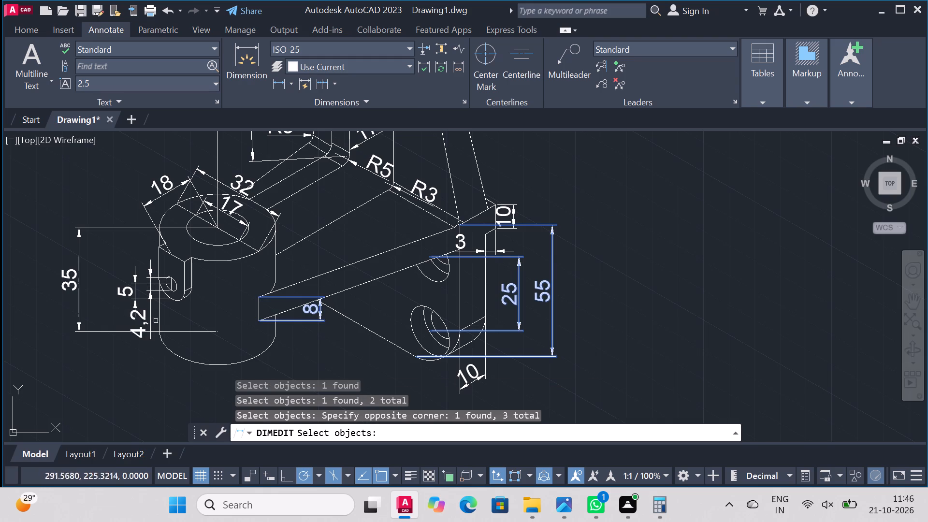
{"action": "left_click", "coordinate": [145, 323]}
{"action": "left_click", "coordinate": [74, 281]}
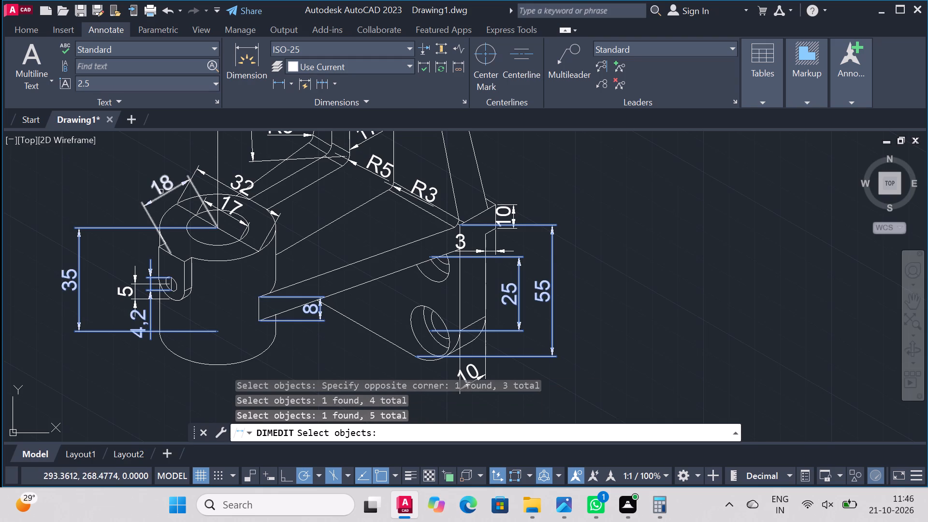
{"action": "scroll", "coordinate": [484, 284], "scroll_direction": "down", "scroll_amount": 2}
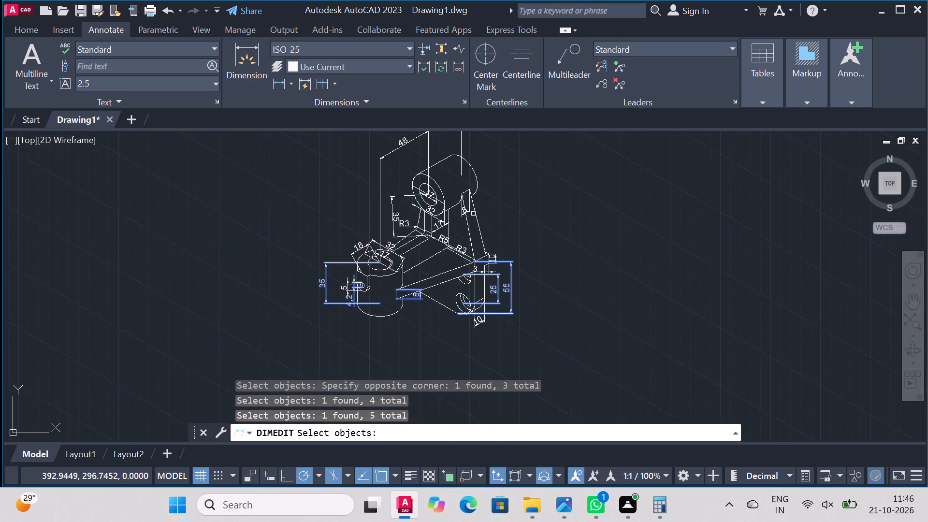
{"action": "scroll", "coordinate": [473, 197], "scroll_direction": "up", "scroll_amount": 2}
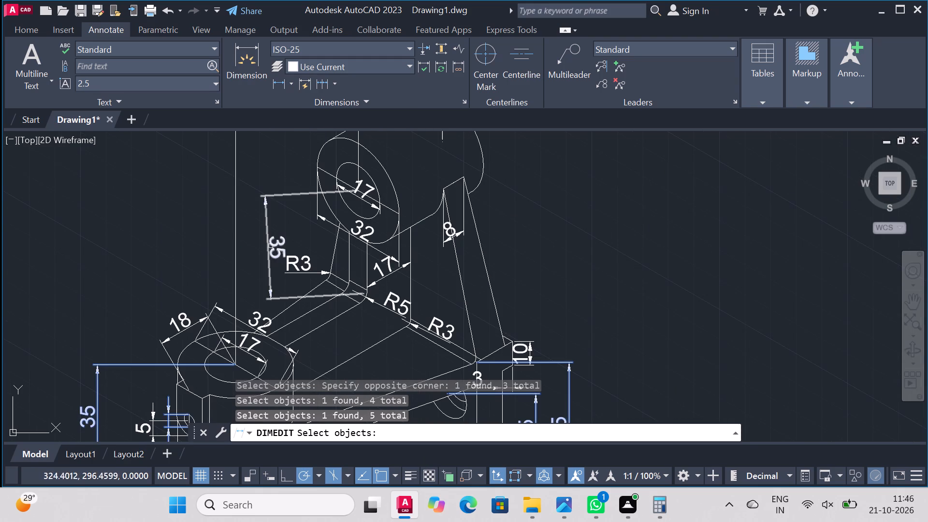
{"action": "left_click", "coordinate": [268, 246]}
{"action": "scroll", "coordinate": [293, 247], "scroll_direction": "down", "scroll_amount": 3}
{"action": "scroll", "coordinate": [306, 192], "scroll_direction": "up", "scroll_amount": 1}
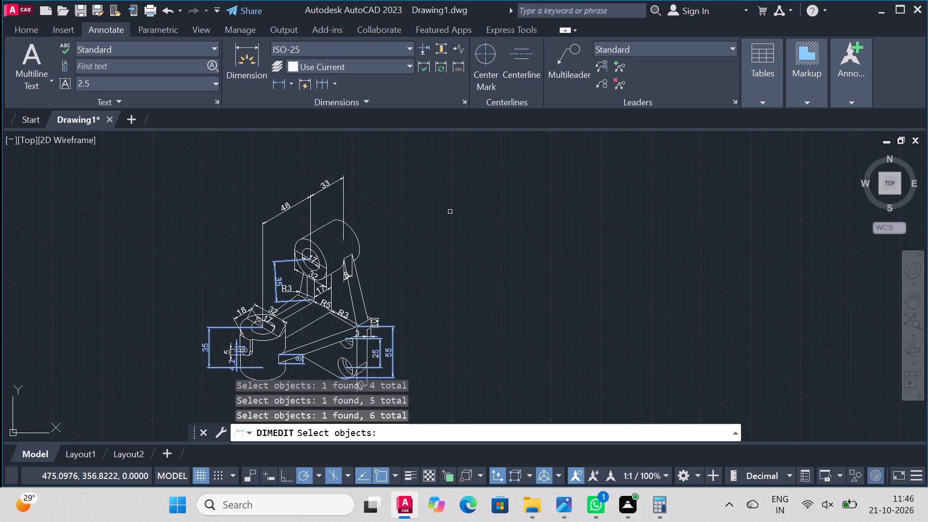
{"action": "right_click", "coordinate": [432, 246]}
{"action": "type", "text": "270"}
{"action": "key", "text": "Return"}
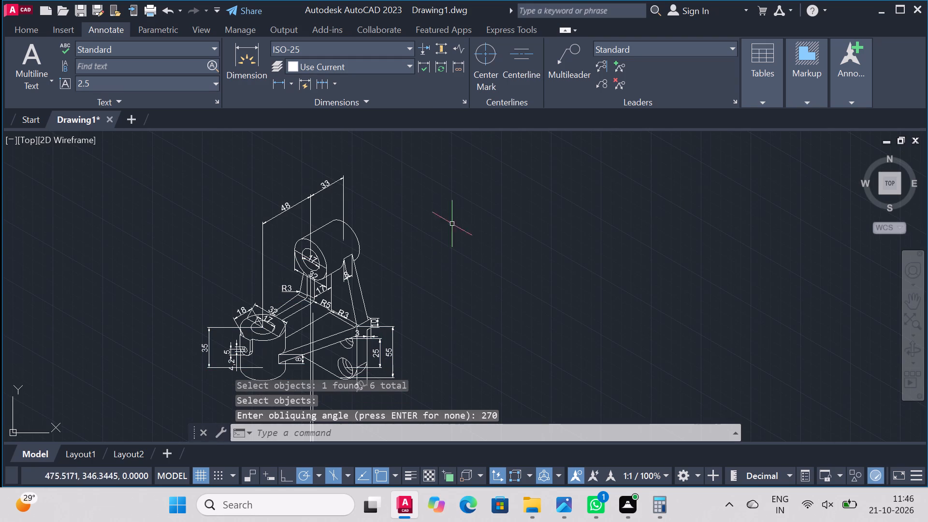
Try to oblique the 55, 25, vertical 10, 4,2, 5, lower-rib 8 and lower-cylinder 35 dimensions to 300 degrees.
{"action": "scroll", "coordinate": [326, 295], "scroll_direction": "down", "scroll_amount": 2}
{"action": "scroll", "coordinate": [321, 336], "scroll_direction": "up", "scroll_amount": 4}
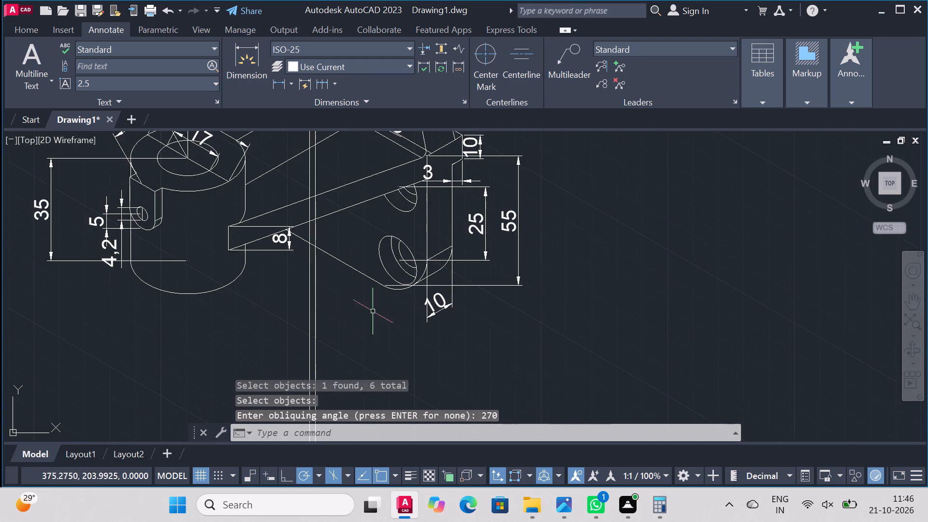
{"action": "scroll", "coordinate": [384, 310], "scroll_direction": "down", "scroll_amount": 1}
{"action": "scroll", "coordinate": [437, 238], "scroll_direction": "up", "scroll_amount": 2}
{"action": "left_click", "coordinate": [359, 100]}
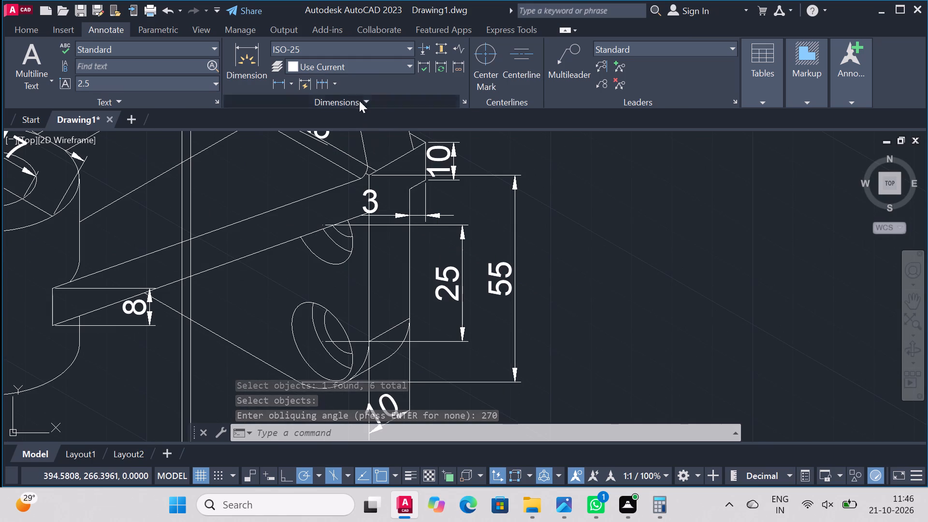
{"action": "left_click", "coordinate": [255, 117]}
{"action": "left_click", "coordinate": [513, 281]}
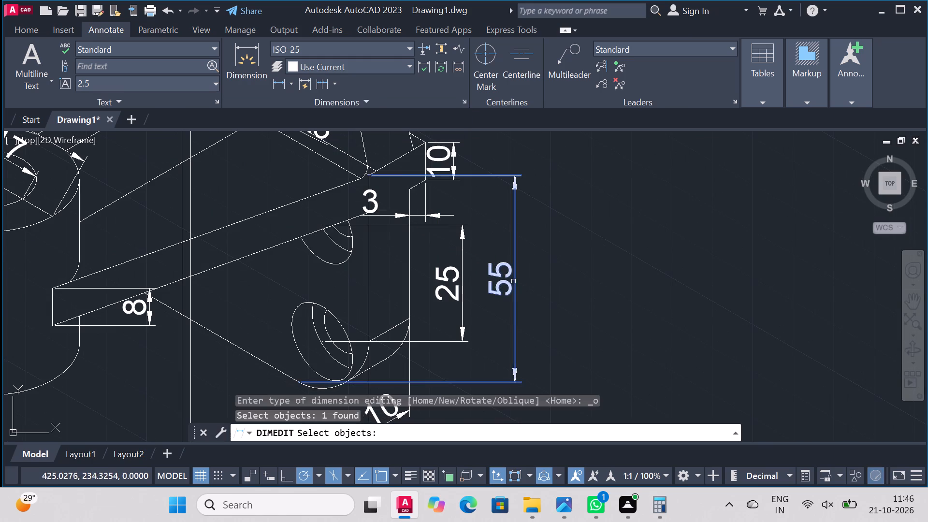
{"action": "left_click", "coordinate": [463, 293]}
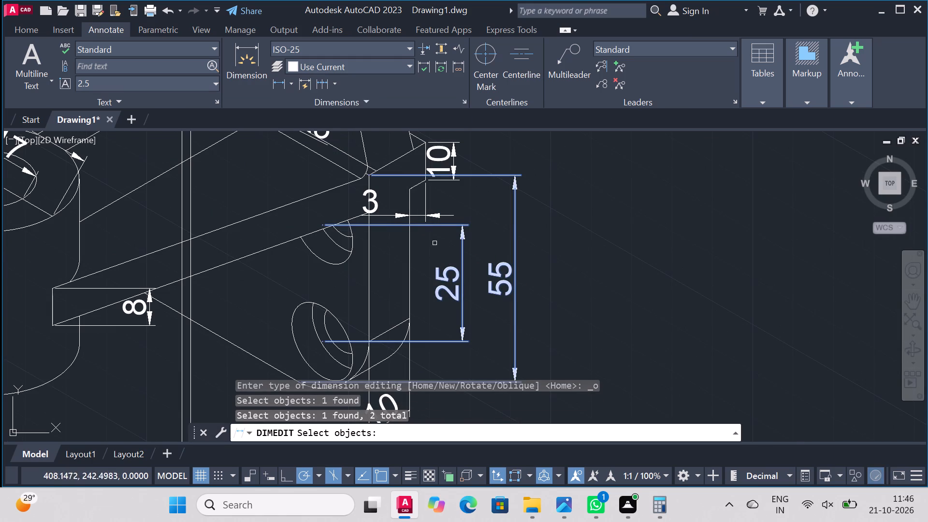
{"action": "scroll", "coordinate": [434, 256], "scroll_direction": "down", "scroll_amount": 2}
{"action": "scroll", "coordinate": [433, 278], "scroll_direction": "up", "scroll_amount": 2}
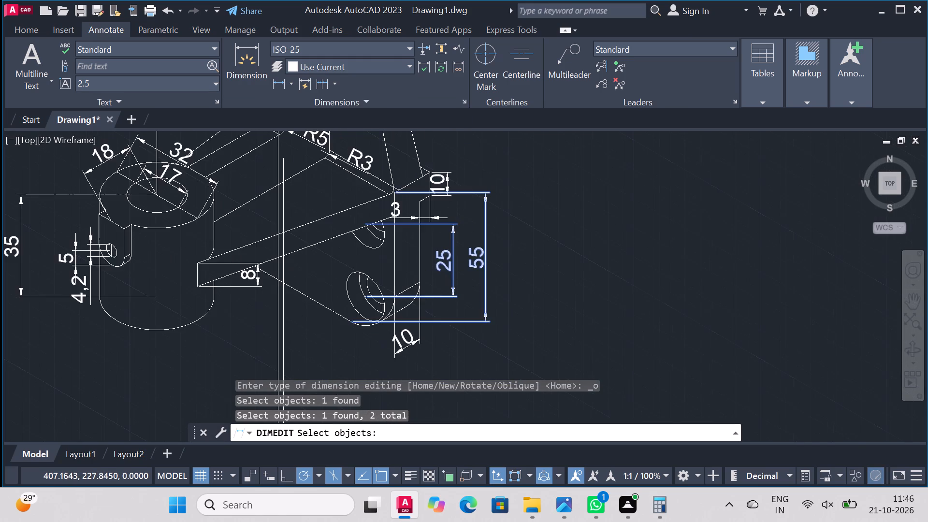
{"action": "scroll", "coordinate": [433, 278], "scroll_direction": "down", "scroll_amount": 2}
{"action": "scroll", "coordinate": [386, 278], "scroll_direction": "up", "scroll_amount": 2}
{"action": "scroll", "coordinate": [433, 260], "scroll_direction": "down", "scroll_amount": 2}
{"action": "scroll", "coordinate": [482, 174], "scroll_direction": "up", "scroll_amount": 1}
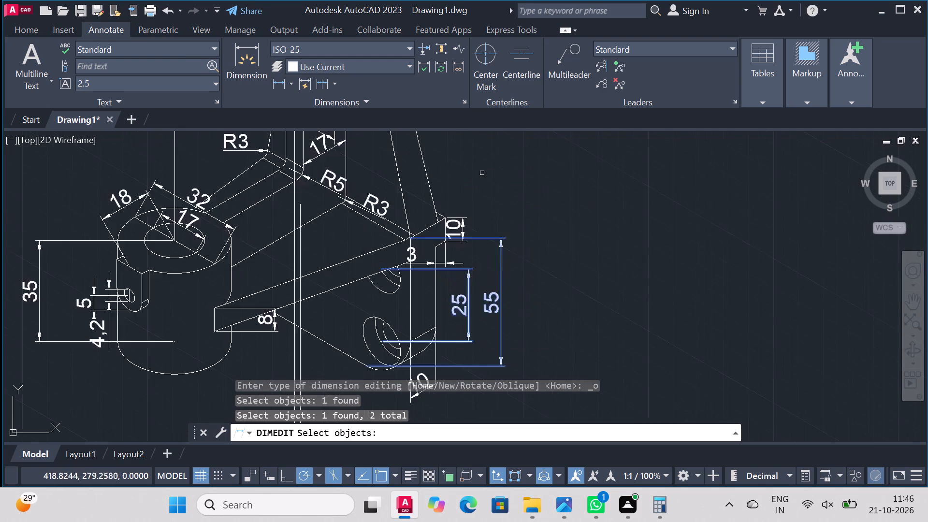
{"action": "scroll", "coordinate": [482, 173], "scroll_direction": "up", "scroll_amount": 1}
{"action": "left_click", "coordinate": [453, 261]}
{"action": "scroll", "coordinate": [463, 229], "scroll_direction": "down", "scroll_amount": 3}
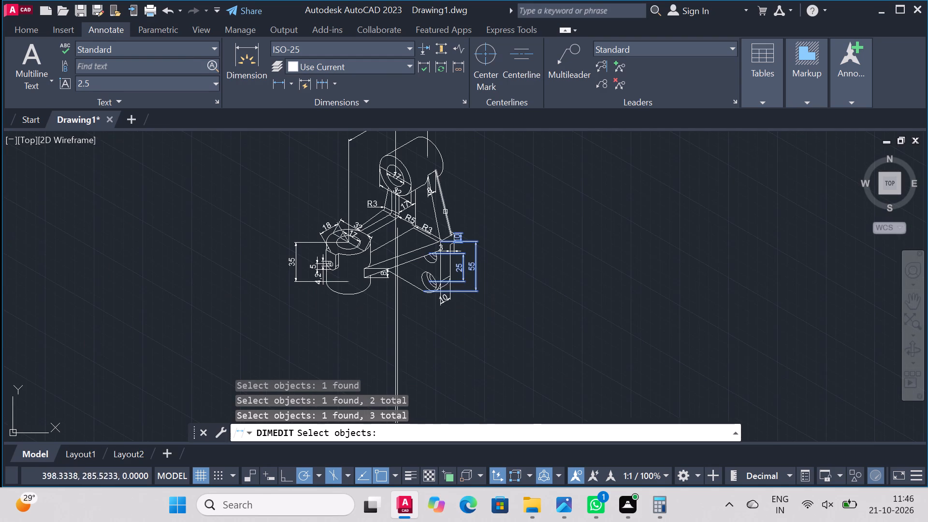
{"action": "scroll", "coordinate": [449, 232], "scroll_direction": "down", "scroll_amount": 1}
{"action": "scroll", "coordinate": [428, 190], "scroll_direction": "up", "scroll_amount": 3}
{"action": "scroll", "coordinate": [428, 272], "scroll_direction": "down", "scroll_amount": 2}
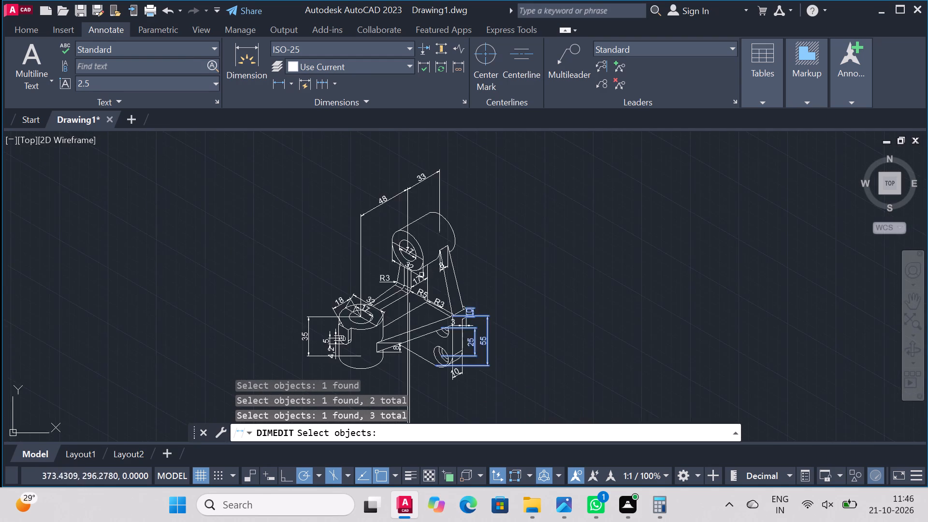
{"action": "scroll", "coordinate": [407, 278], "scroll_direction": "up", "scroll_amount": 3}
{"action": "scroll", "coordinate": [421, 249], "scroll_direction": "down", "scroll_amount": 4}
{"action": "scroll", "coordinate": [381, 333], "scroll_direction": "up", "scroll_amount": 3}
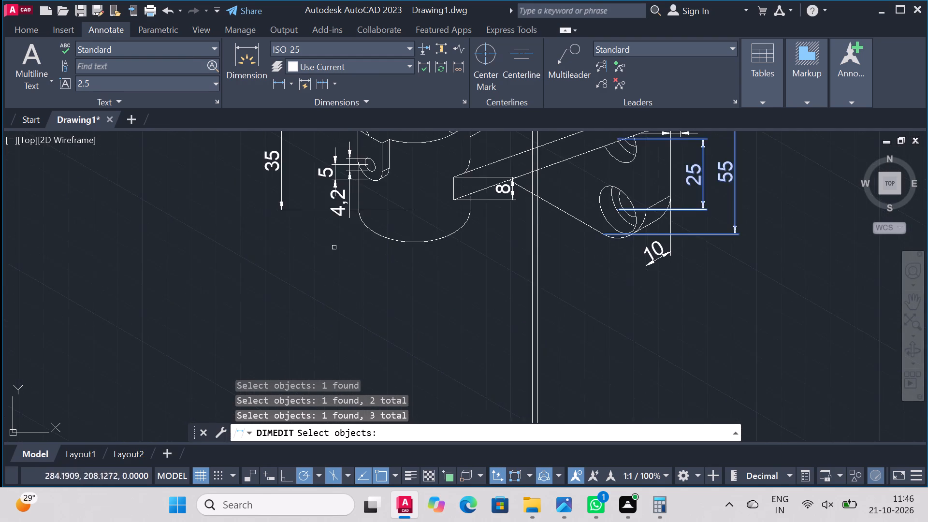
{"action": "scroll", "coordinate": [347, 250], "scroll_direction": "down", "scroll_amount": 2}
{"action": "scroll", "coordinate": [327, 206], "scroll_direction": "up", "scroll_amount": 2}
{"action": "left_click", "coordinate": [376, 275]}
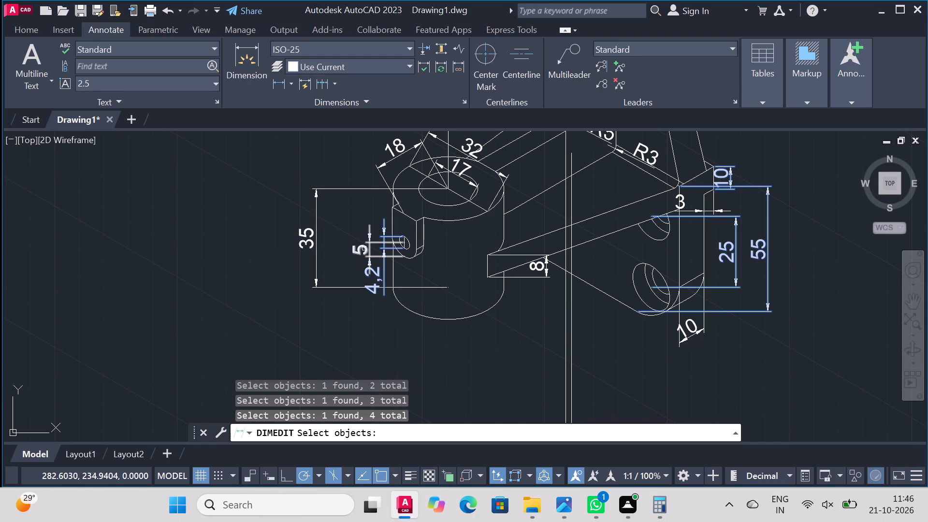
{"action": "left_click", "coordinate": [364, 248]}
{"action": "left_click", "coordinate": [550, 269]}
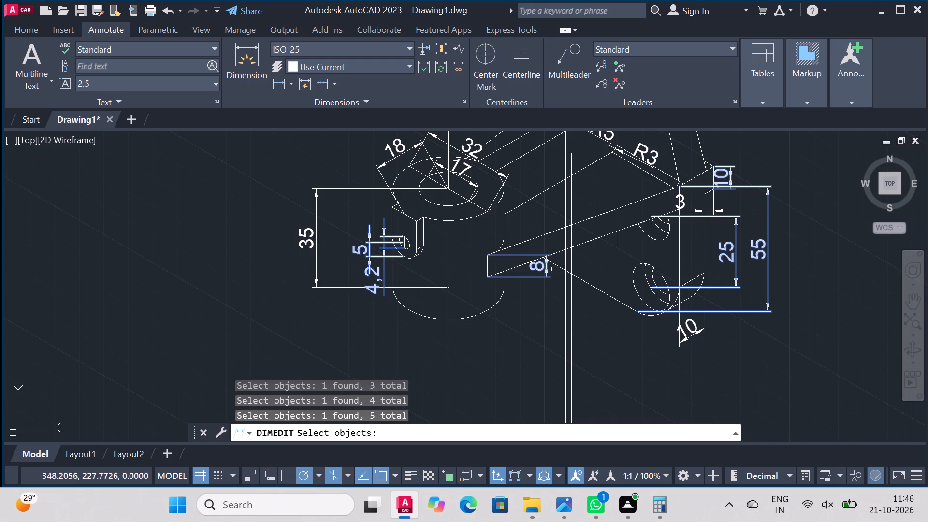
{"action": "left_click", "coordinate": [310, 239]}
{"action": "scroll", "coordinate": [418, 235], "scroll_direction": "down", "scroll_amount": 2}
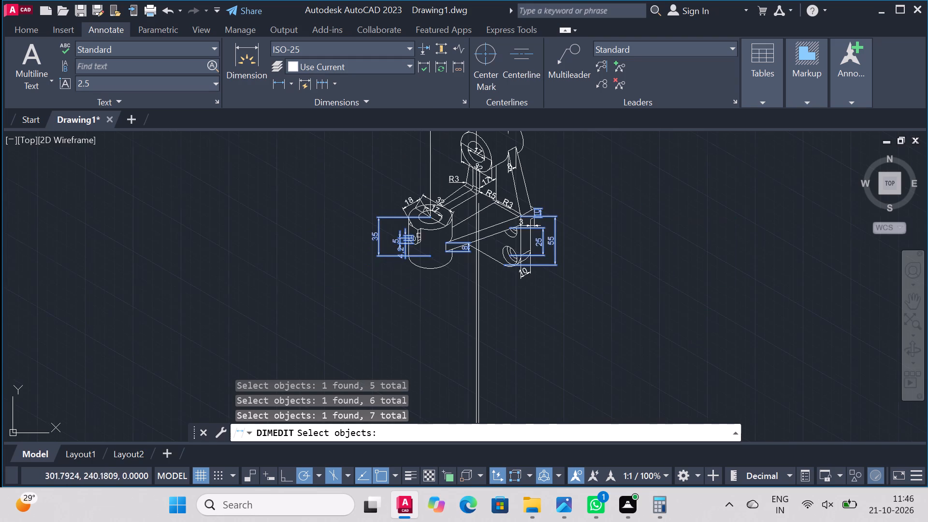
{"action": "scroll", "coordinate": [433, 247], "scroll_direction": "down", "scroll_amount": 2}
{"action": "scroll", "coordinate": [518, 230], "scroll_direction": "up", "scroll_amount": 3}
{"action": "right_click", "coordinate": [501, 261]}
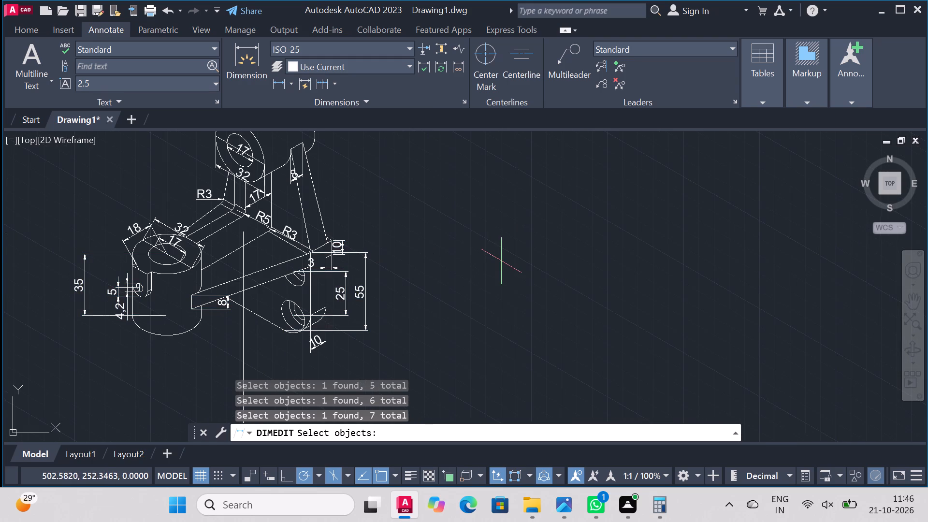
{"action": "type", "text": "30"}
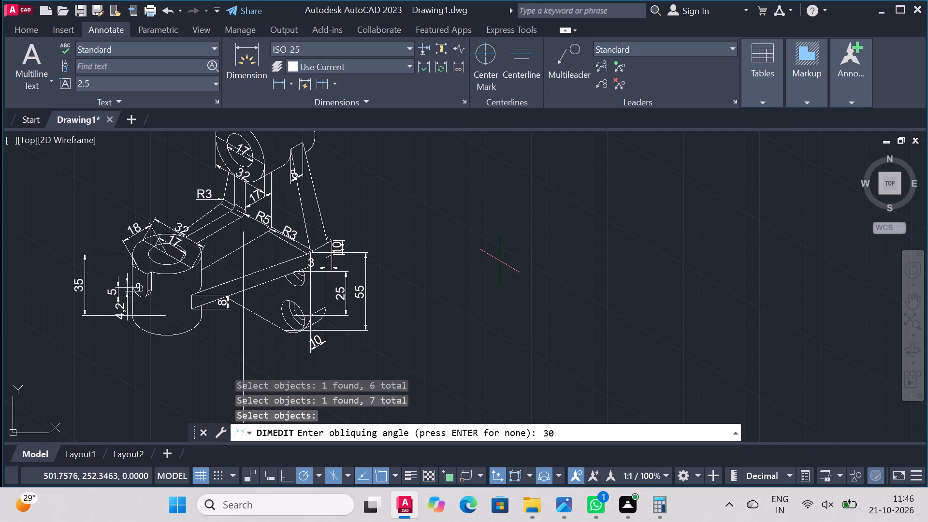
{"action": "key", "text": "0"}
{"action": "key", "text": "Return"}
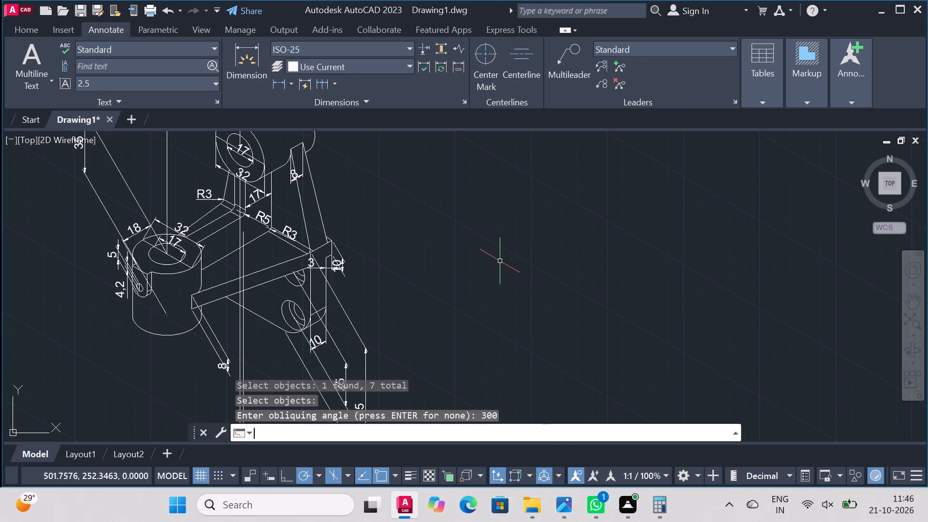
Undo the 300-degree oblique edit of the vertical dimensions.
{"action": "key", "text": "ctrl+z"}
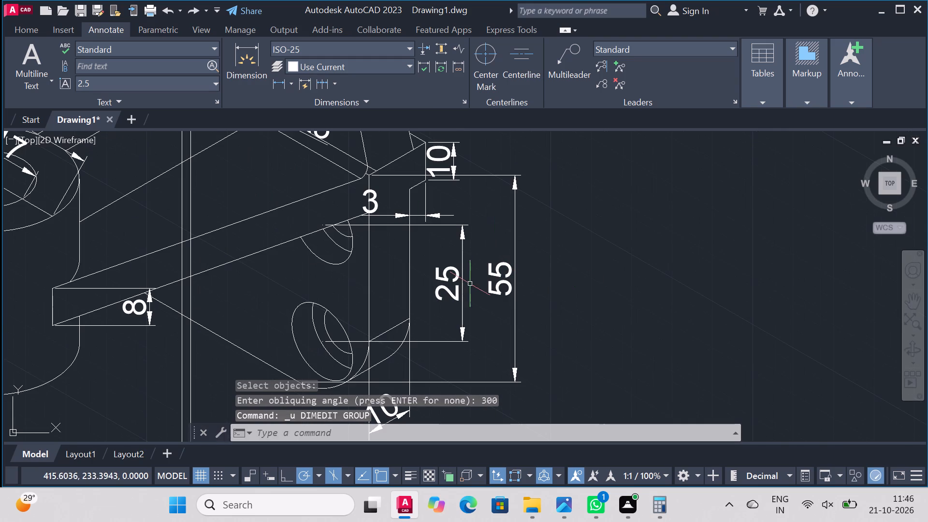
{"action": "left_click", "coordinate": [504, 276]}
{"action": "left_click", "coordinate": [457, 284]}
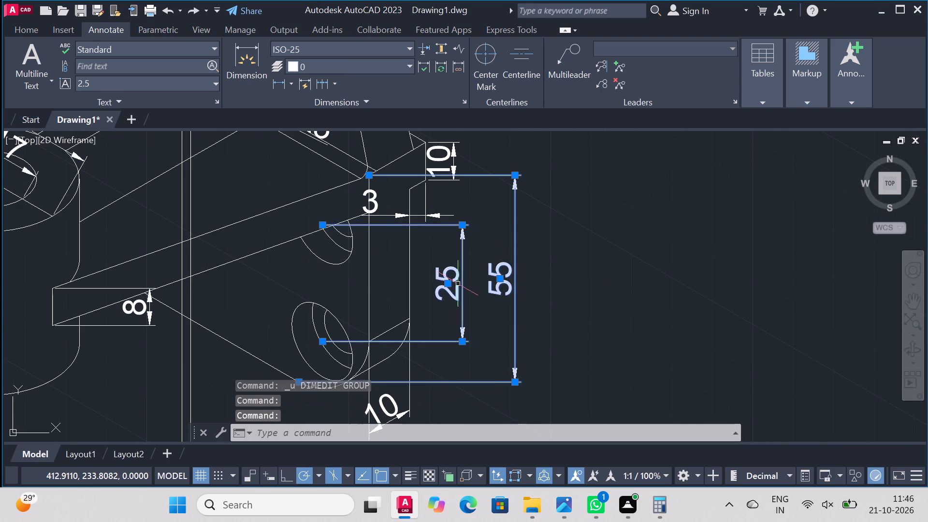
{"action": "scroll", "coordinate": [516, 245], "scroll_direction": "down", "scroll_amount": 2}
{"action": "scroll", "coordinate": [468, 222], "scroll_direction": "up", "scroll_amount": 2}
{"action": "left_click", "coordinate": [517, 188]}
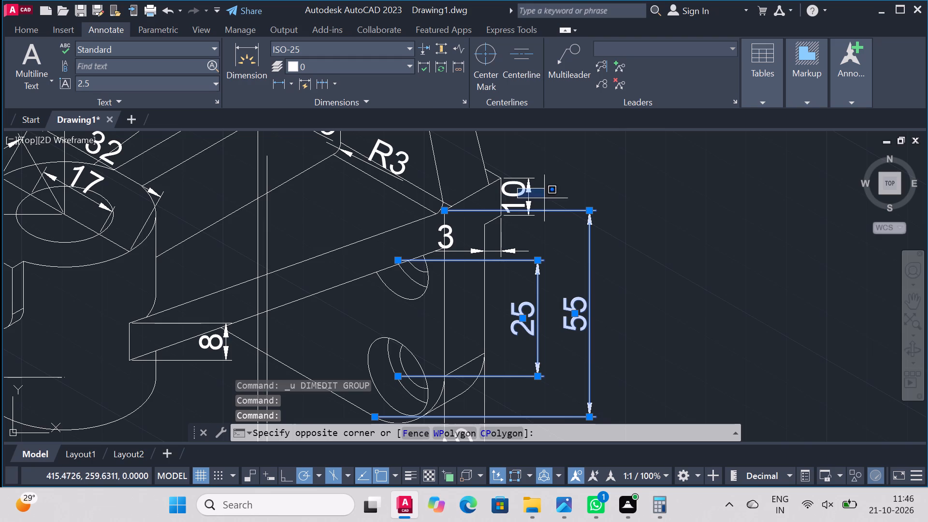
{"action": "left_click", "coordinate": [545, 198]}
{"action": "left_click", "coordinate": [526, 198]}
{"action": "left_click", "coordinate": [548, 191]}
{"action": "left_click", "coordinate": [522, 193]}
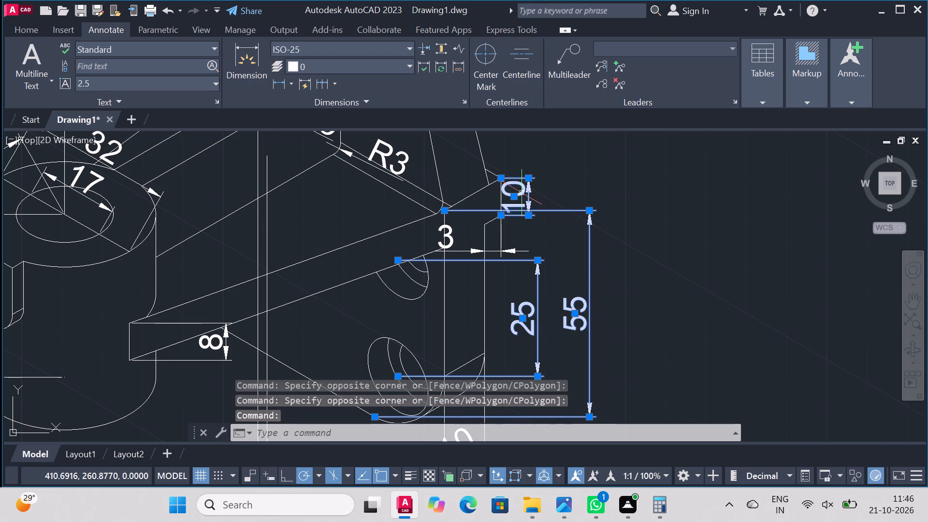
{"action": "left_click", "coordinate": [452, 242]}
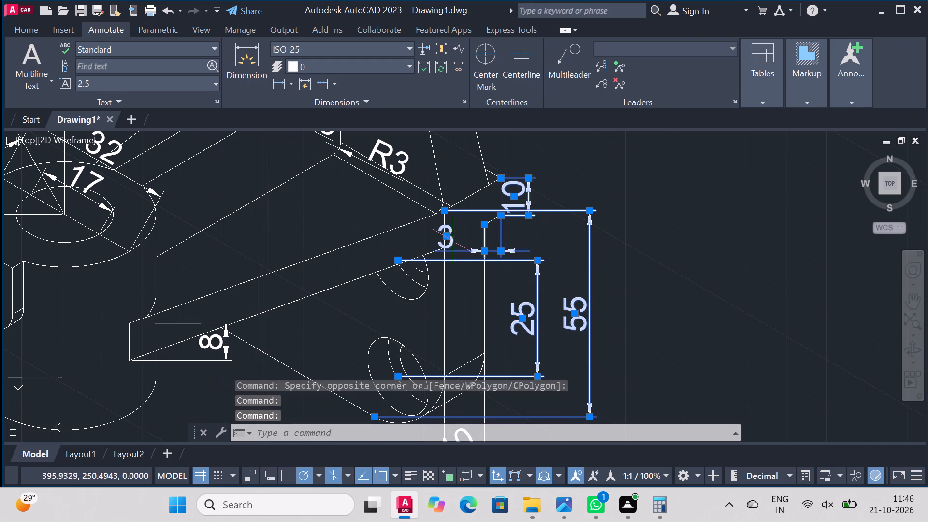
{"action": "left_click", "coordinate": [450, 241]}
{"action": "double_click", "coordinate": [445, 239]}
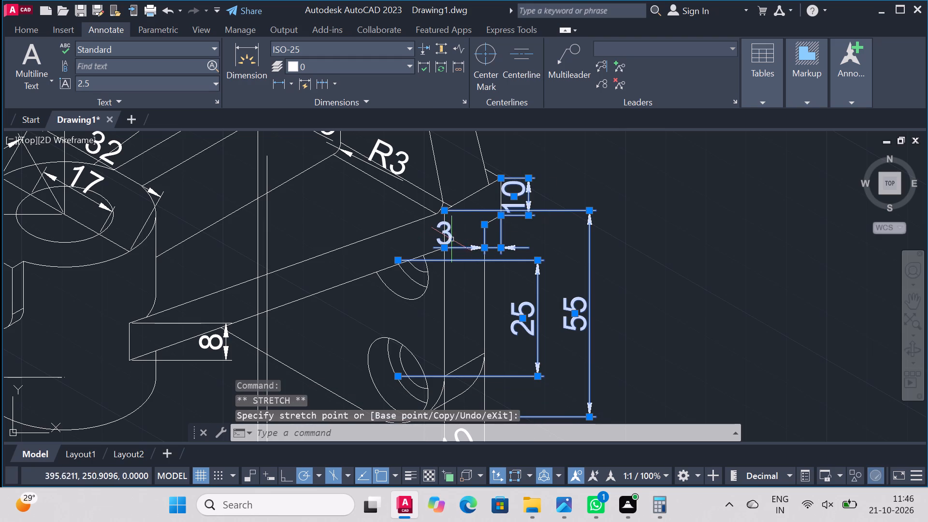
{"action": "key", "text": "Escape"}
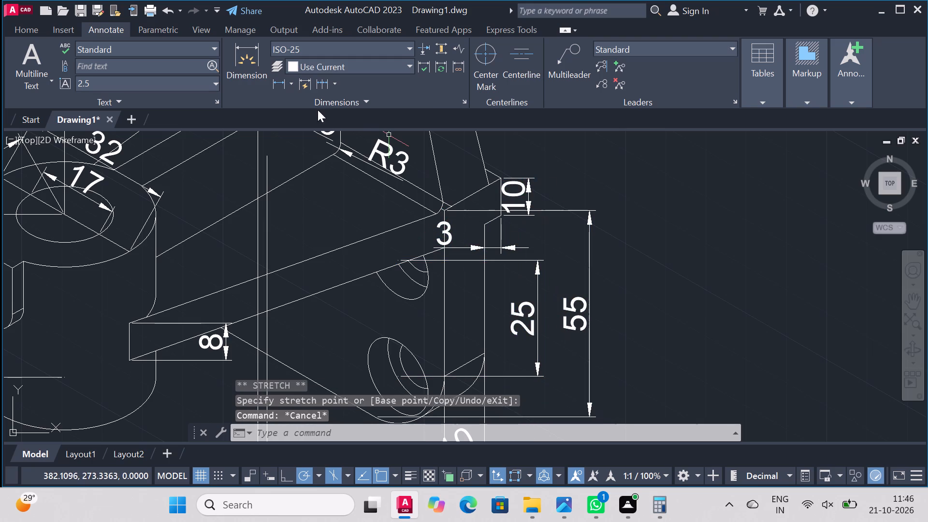
Start an Oblique edit on the base plate's vertical 55 dimension.
{"action": "left_click", "coordinate": [325, 102]}
{"action": "left_click", "coordinate": [261, 119]}
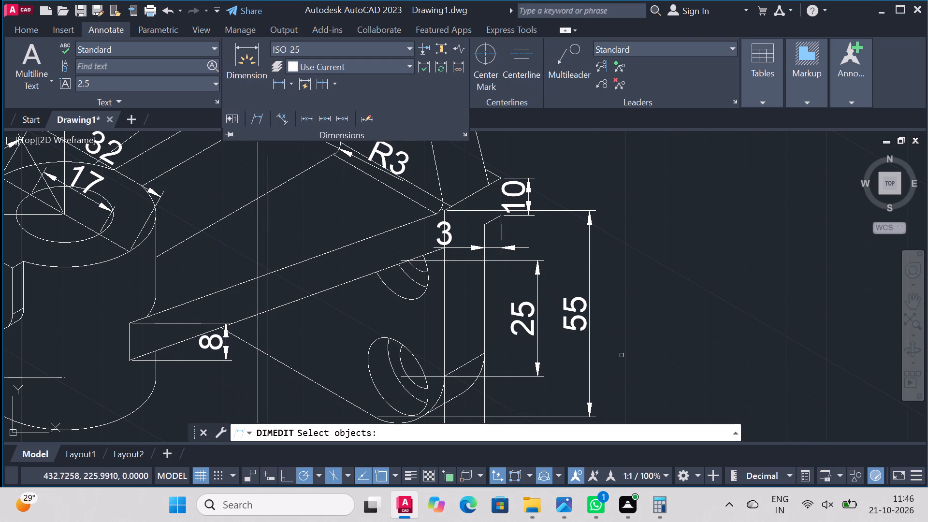
{"action": "left_click", "coordinate": [587, 315]}
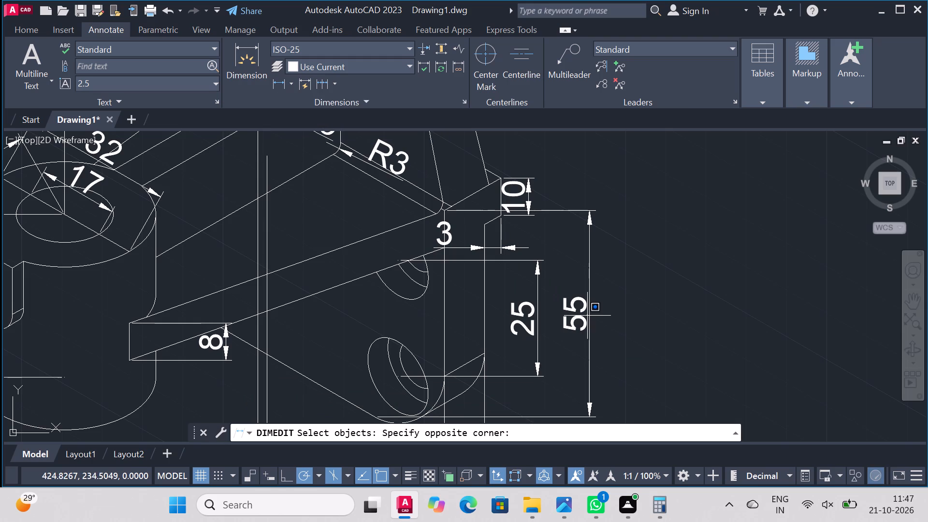
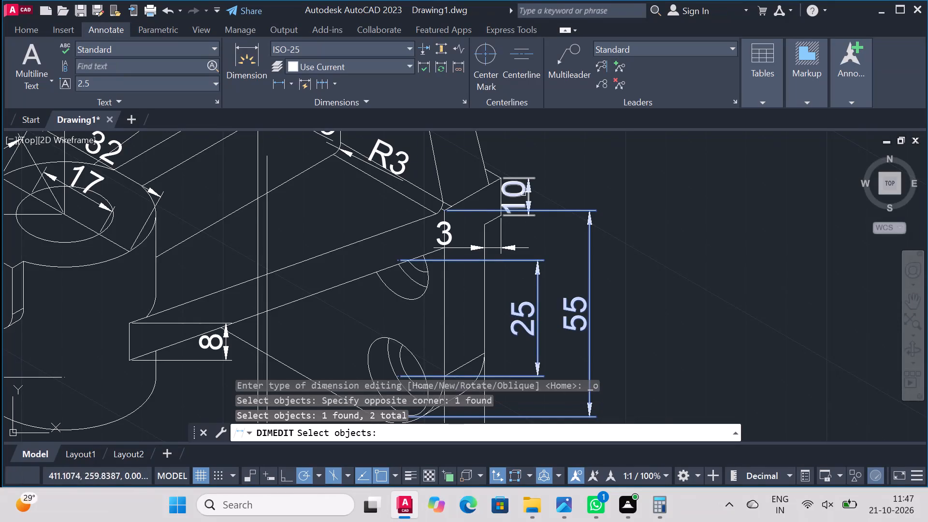
Apply a 90-degree oblique angle to the 55, 25, vertical 10, 4,2, 5, lower-rib 8, lower-cylinder 35 and 18 dimensions.
{"action": "left_click", "coordinate": [524, 185]}
{"action": "scroll", "coordinate": [589, 292], "scroll_direction": "down", "scroll_amount": 2}
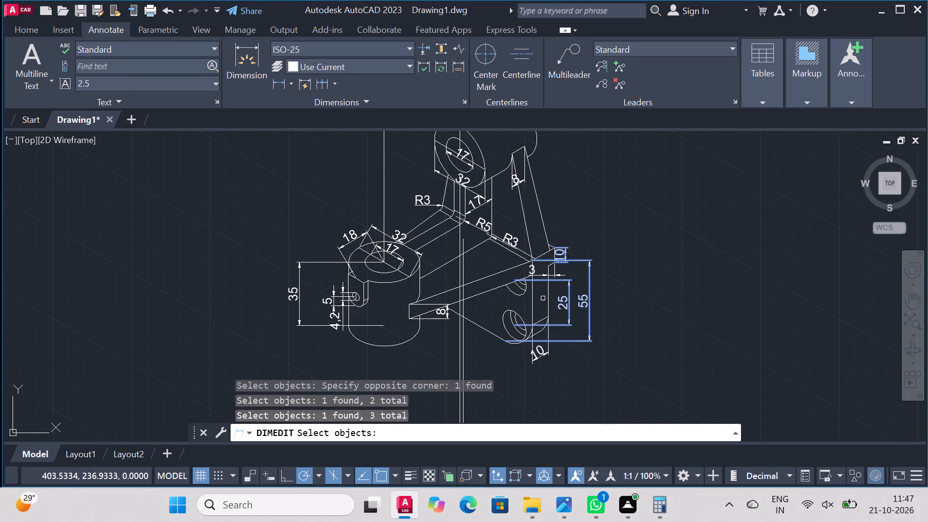
{"action": "scroll", "coordinate": [530, 315], "scroll_direction": "up", "scroll_amount": 1}
{"action": "scroll", "coordinate": [535, 322], "scroll_direction": "down", "scroll_amount": 2}
{"action": "scroll", "coordinate": [434, 325], "scroll_direction": "up", "scroll_amount": 3}
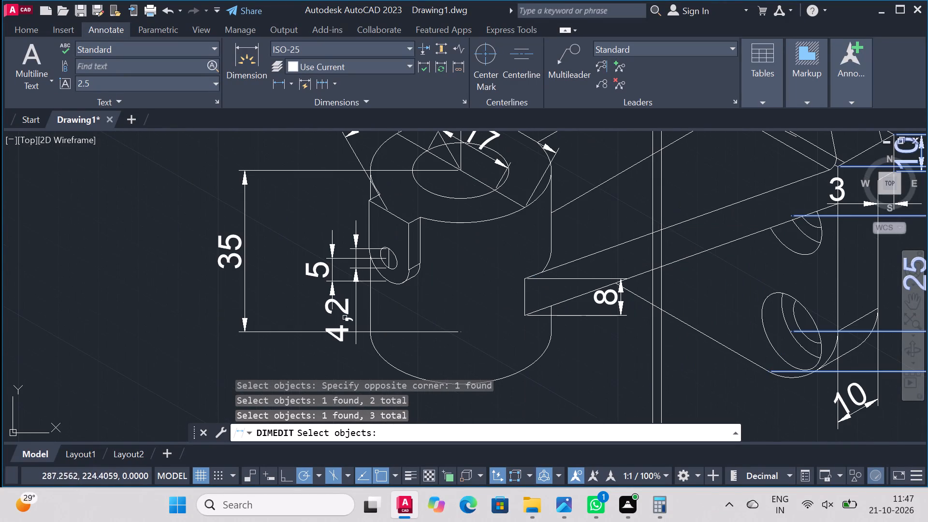
{"action": "left_click", "coordinate": [341, 314]}
{"action": "left_click", "coordinate": [326, 275]}
{"action": "left_click", "coordinate": [225, 256]}
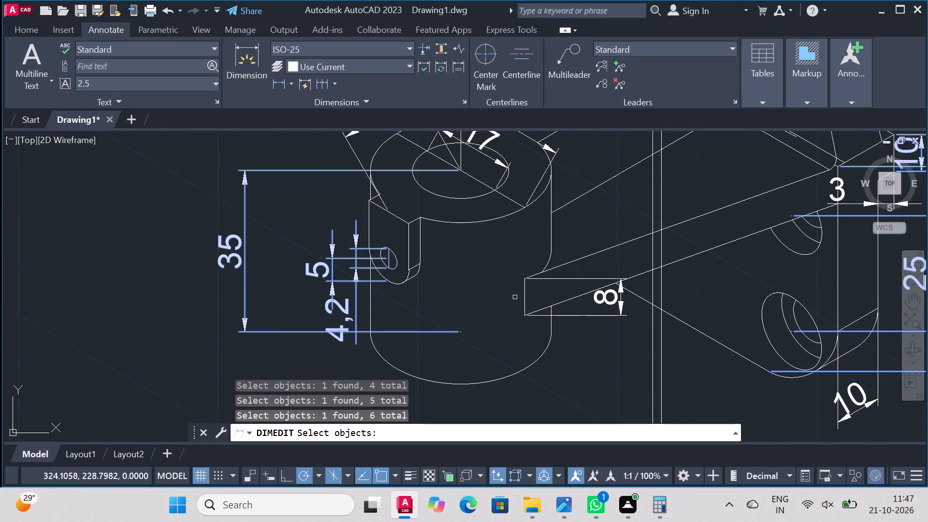
{"action": "scroll", "coordinate": [525, 297], "scroll_direction": "down", "scroll_amount": 2}
{"action": "left_click", "coordinate": [563, 299]}
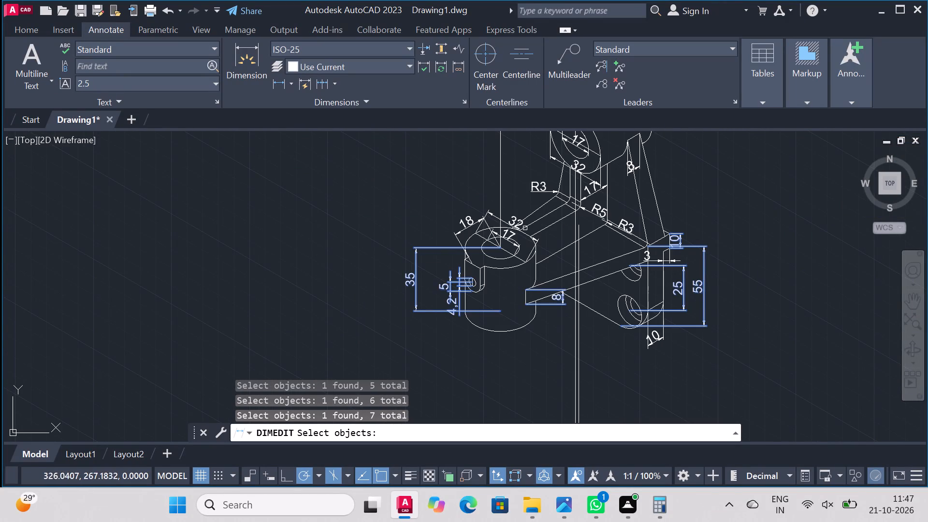
{"action": "scroll", "coordinate": [504, 221], "scroll_direction": "up", "scroll_amount": 3}
{"action": "left_click", "coordinate": [361, 229]}
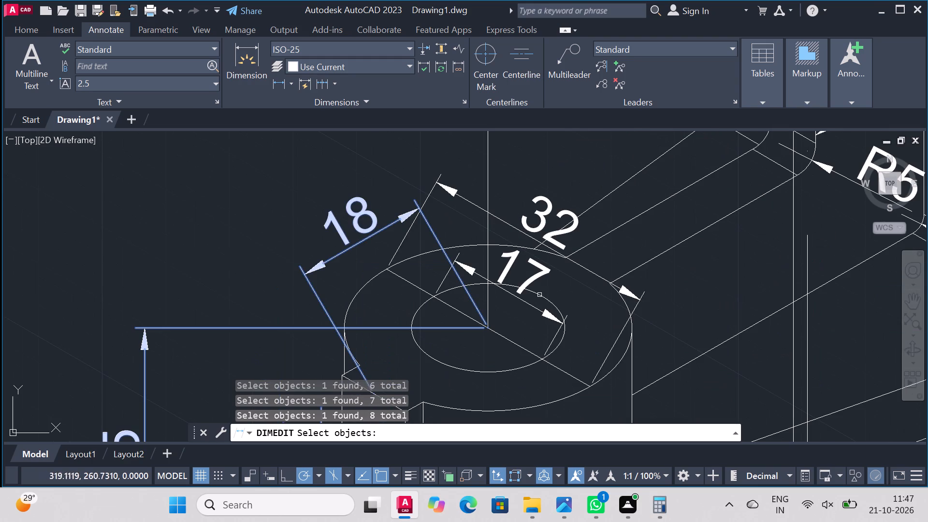
{"action": "type", "text": "90"}
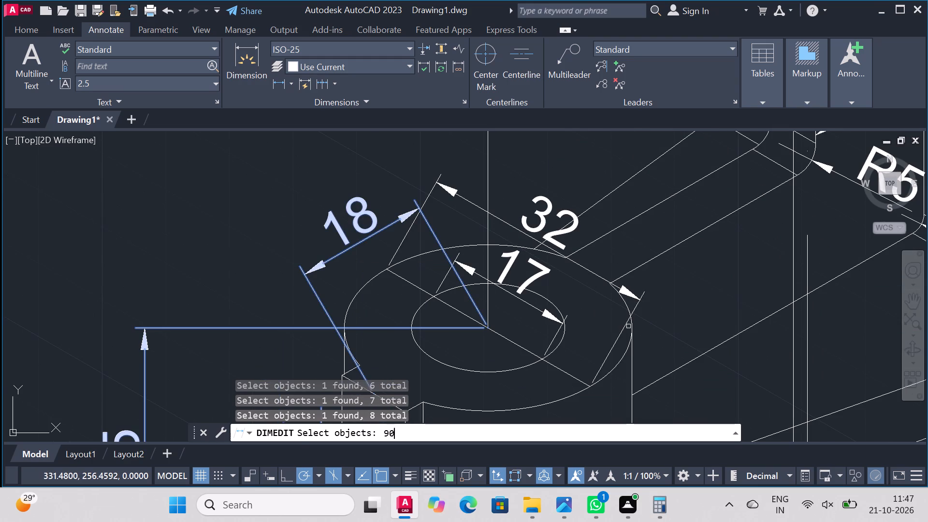
{"action": "key", "text": "Return"}
{"action": "right_click", "coordinate": [586, 364]}
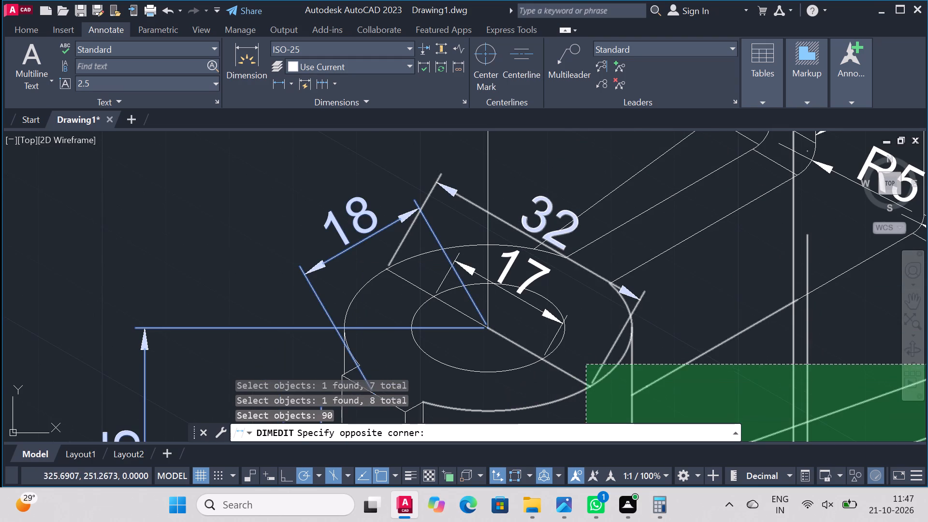
{"action": "key", "text": "Escape"}
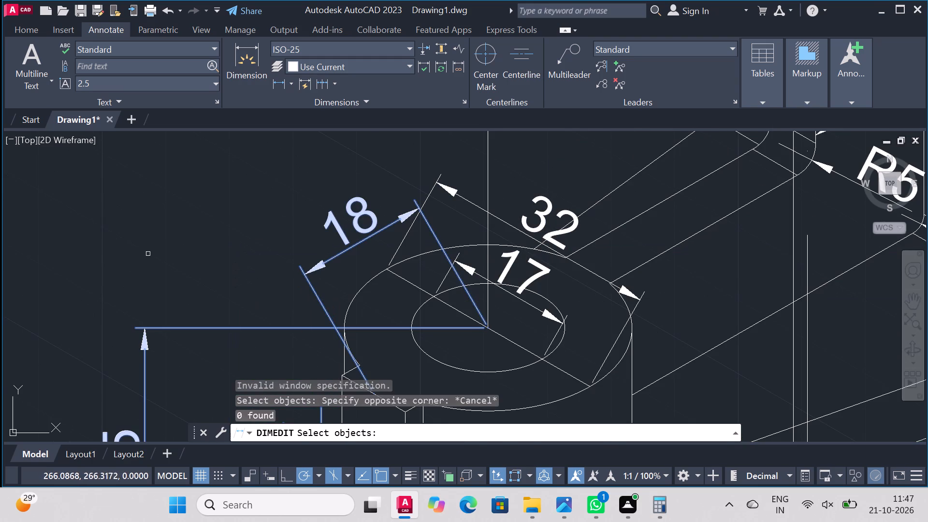
{"action": "right_click", "coordinate": [145, 221]}
{"action": "type", "text": "90"}
{"action": "key", "text": "Return"}
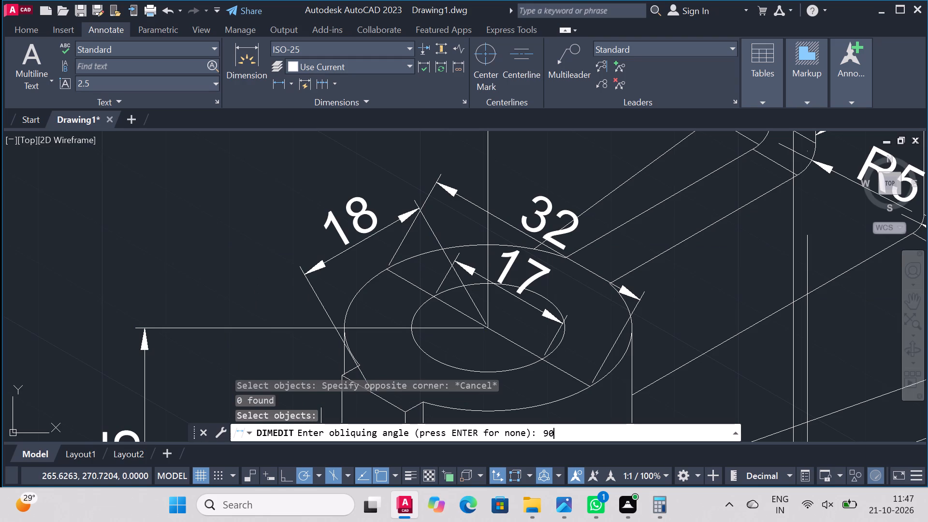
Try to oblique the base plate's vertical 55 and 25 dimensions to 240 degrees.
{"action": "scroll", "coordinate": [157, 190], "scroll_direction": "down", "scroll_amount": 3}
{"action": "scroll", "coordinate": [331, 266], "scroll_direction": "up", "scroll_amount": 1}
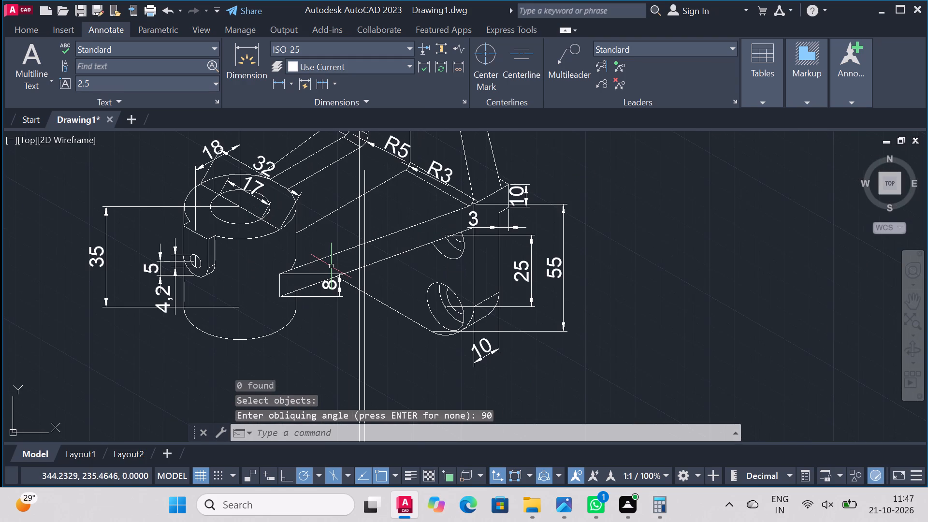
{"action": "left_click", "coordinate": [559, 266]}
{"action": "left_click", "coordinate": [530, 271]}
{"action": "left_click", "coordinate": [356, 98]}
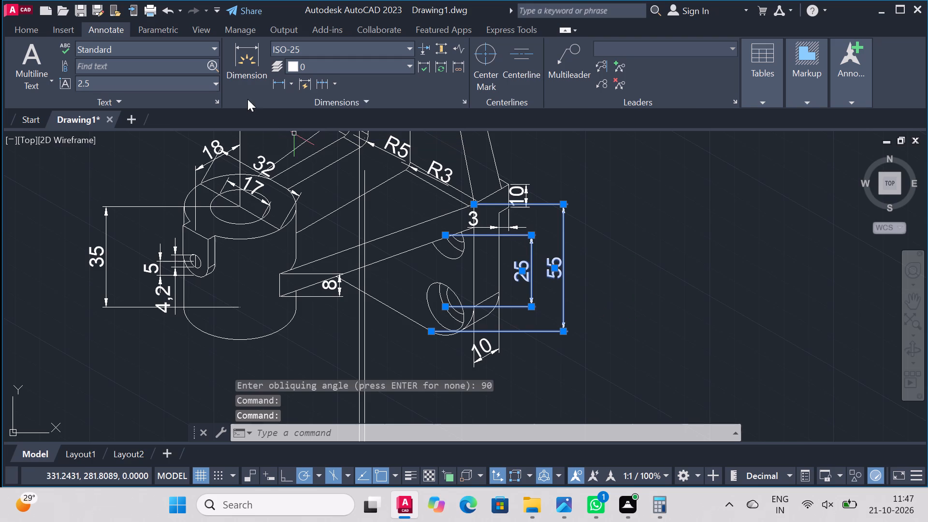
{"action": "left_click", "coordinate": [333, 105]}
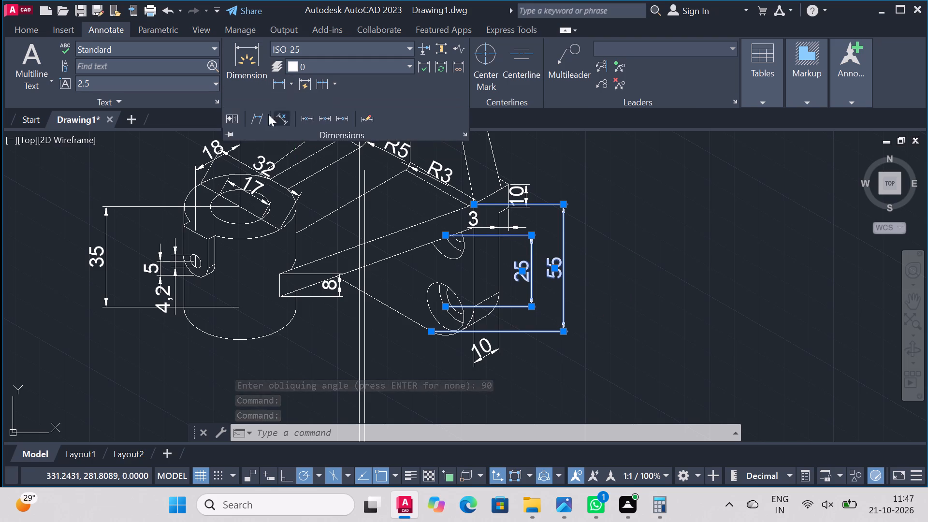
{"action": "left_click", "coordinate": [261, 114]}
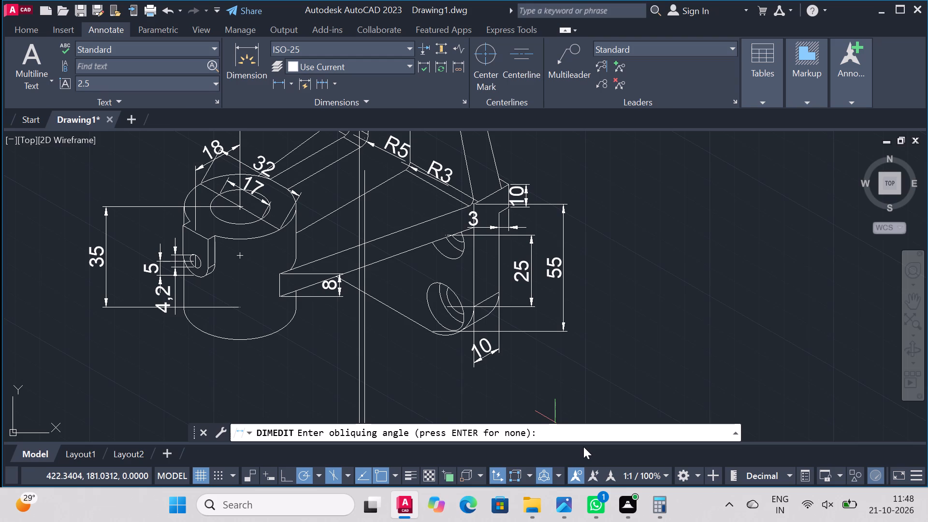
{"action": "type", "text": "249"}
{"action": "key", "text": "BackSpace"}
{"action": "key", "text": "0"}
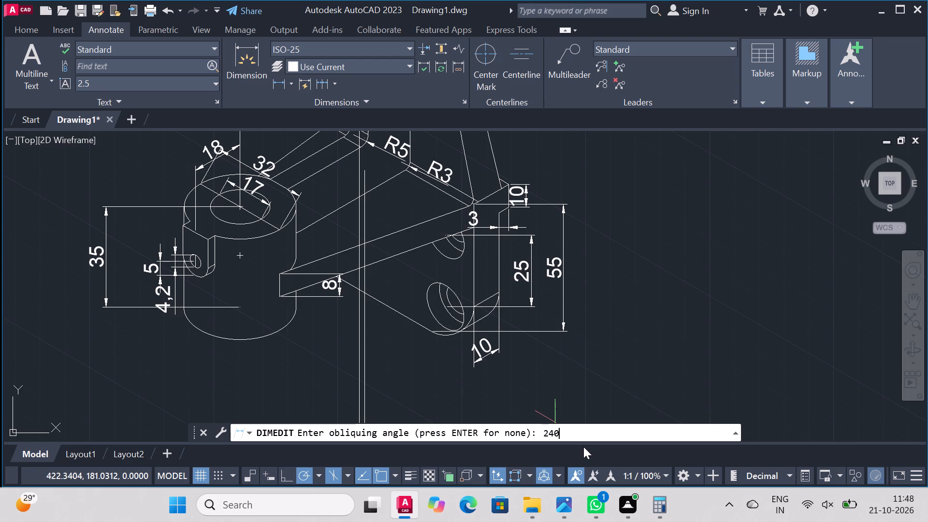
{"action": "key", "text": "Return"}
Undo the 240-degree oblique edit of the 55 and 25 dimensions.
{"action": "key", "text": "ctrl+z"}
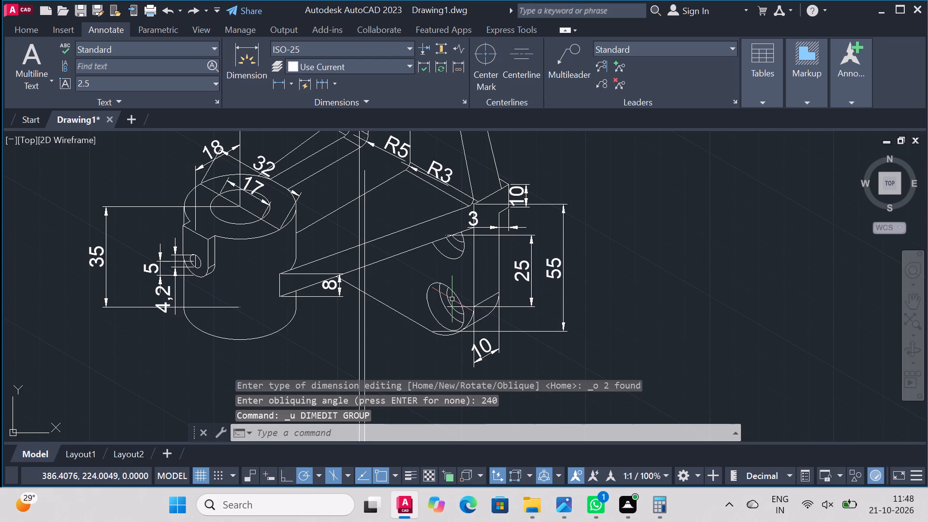
Oblique the base plate's vertical 55, 25 and 10 dimensions to 150 degrees.
{"action": "left_click", "coordinate": [357, 96]}
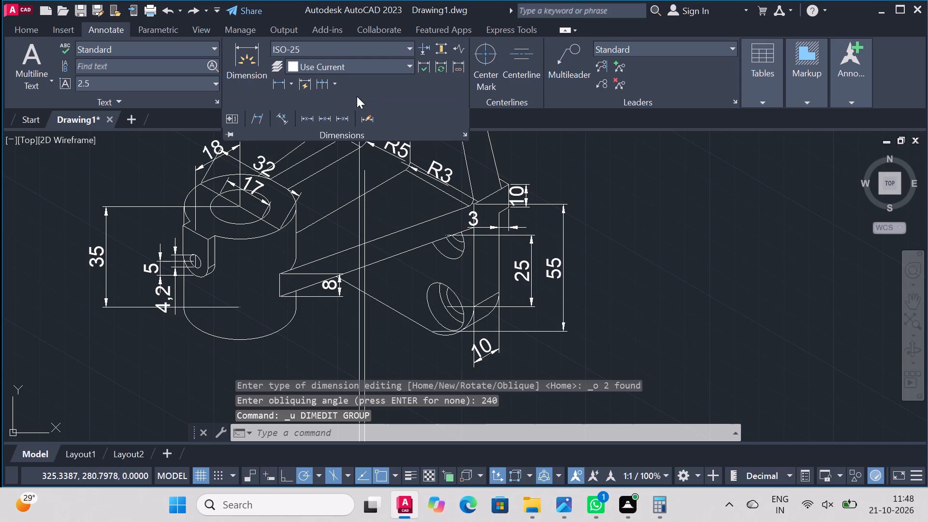
{"action": "left_click", "coordinate": [253, 119]}
{"action": "left_click", "coordinate": [555, 270]}
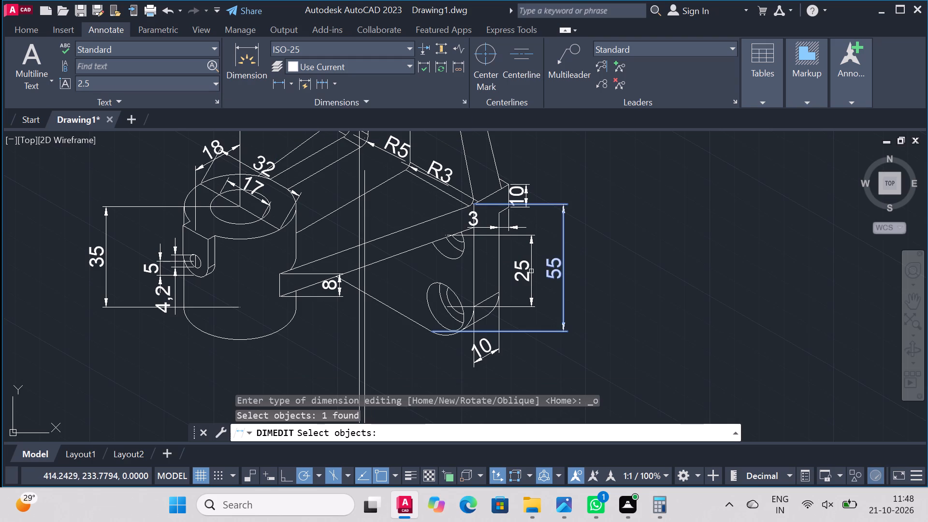
{"action": "left_click", "coordinate": [531, 271]}
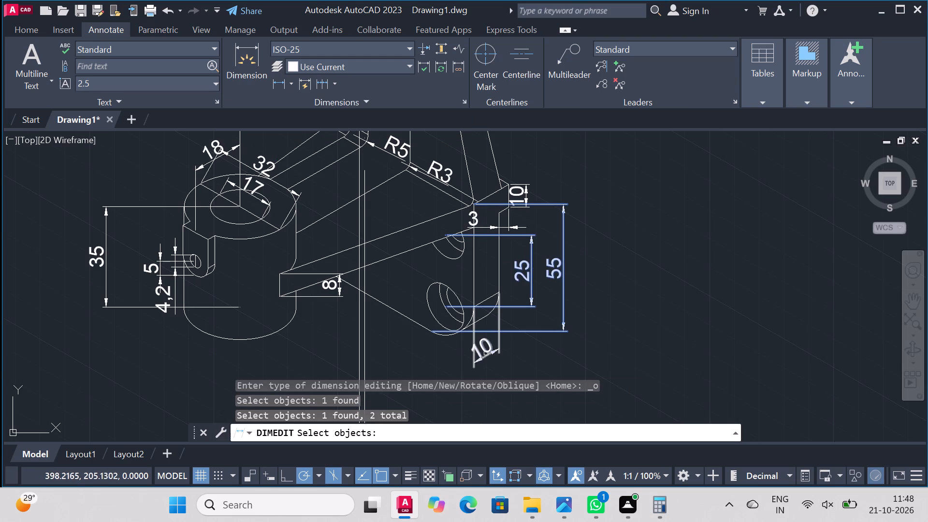
{"action": "left_click", "coordinate": [521, 201]}
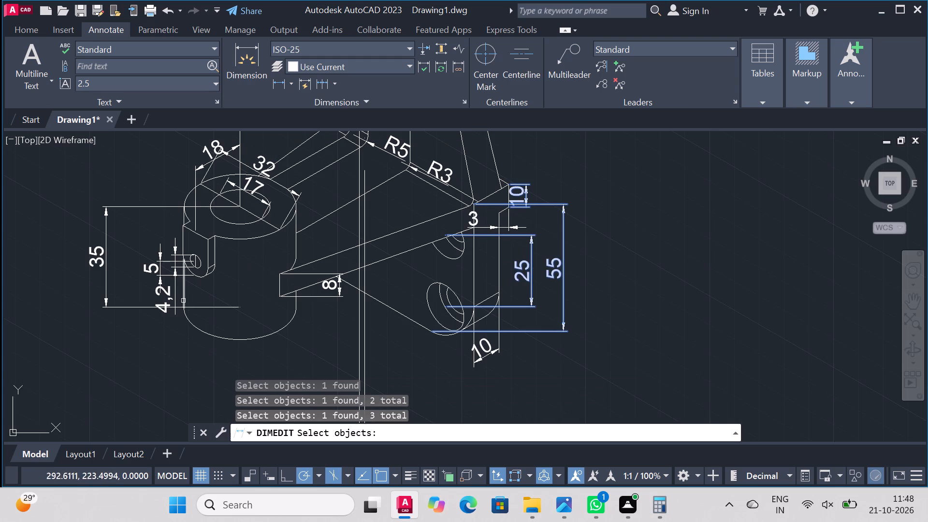
{"action": "right_click", "coordinate": [406, 446]}
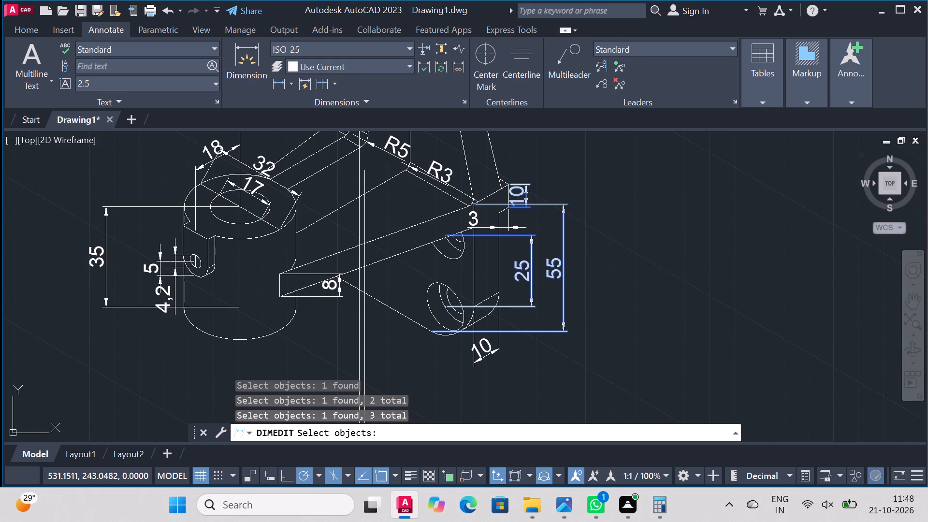
{"action": "right_click", "coordinate": [785, 241]}
{"action": "type", "text": "150"}
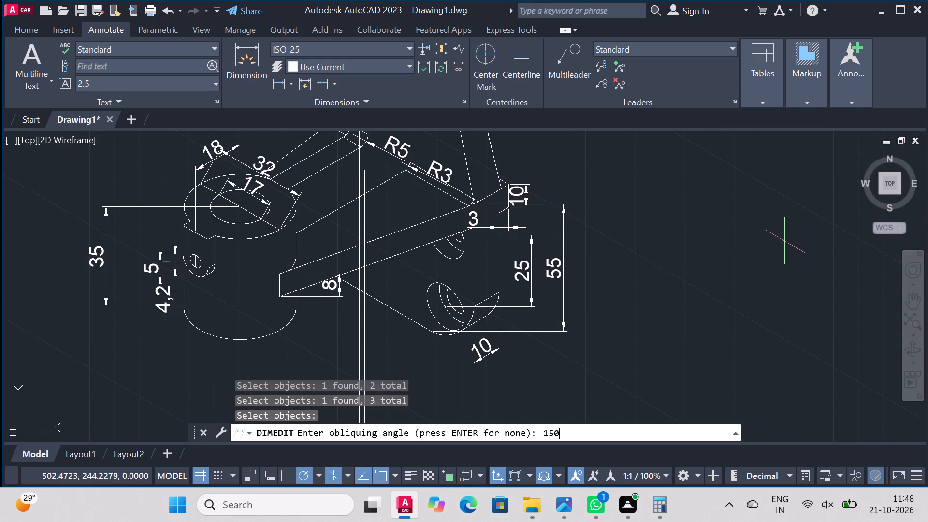
{"action": "key", "text": "Return"}
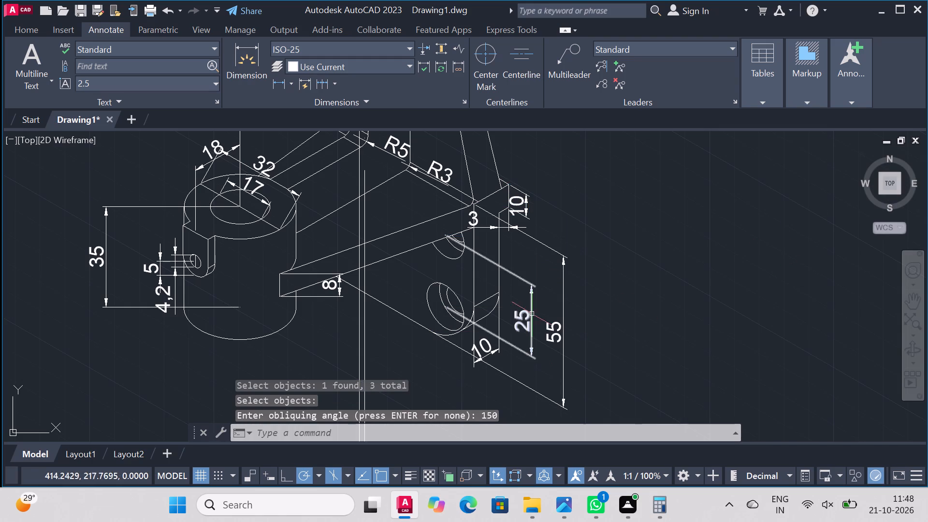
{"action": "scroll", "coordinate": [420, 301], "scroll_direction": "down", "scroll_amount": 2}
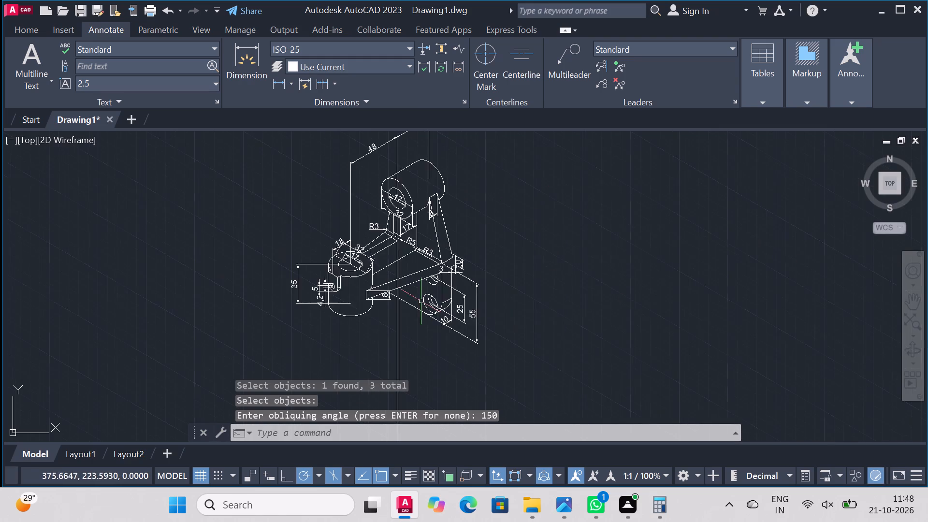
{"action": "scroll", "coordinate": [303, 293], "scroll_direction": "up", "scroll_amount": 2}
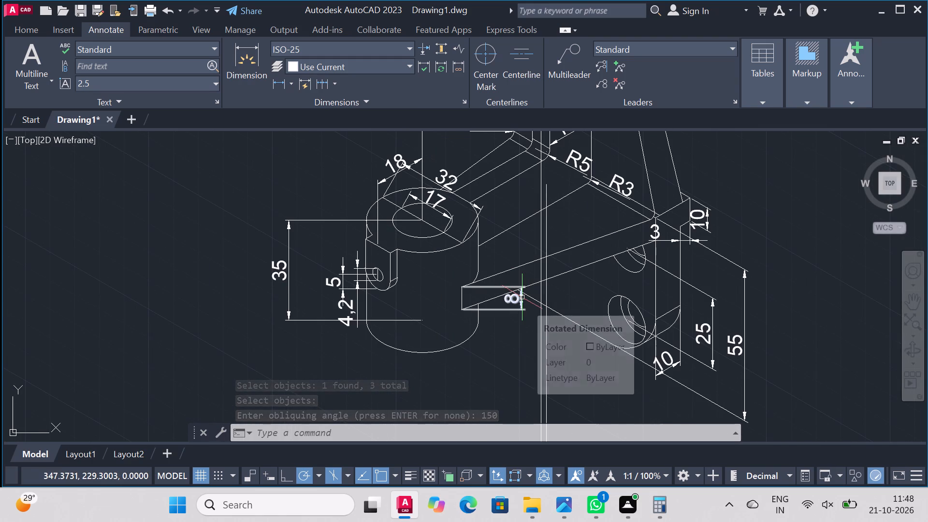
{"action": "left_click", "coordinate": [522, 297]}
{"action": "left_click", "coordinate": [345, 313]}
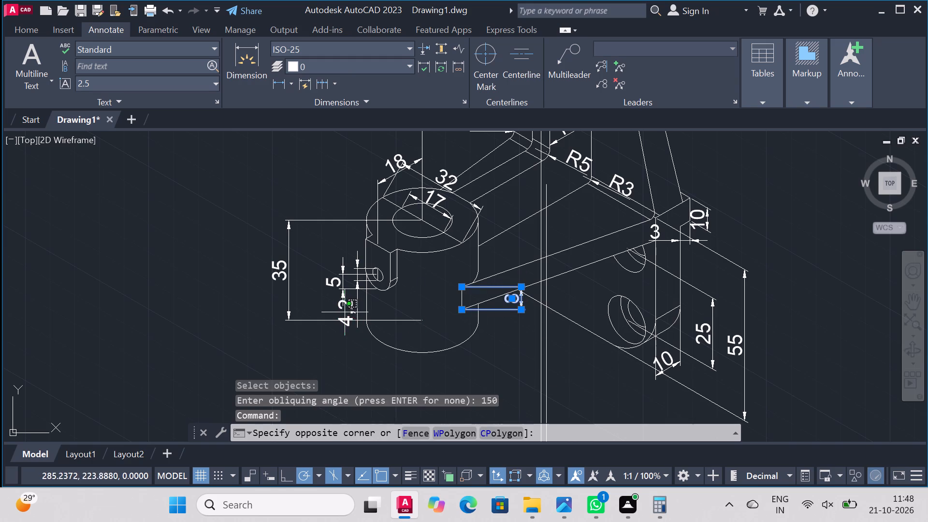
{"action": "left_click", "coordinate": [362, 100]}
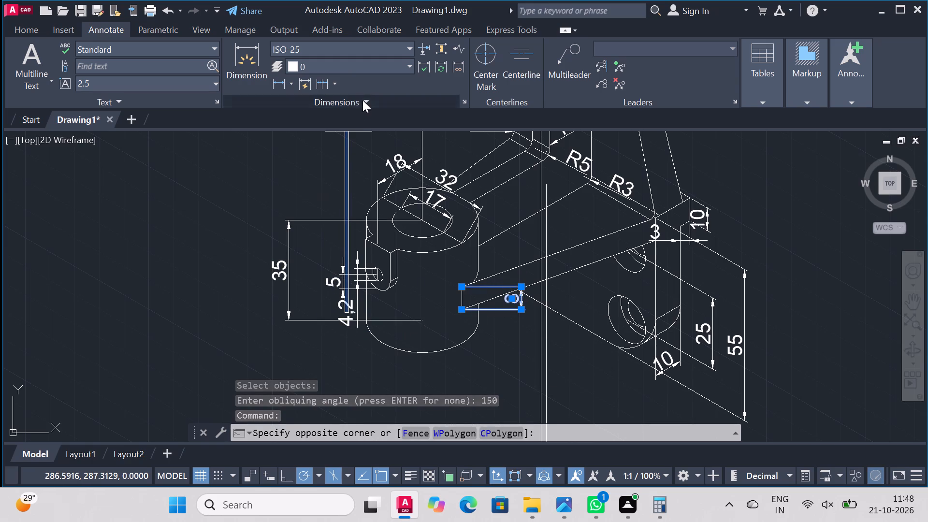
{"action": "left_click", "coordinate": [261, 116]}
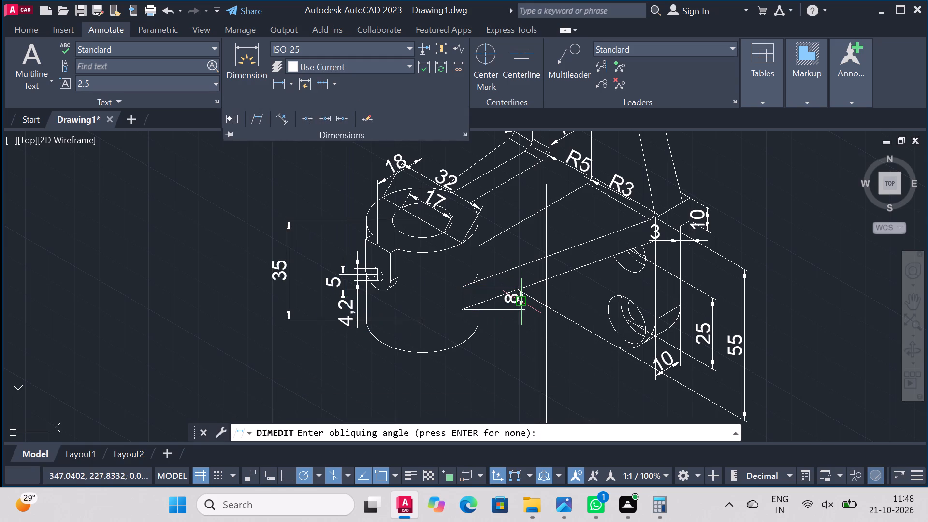
Oblique the lower-rib 8 dimension and the lower cylinder's 5, 4,2, 32, 17 and 35 dimensions to 30 degrees.
{"action": "left_click", "coordinate": [362, 98]}
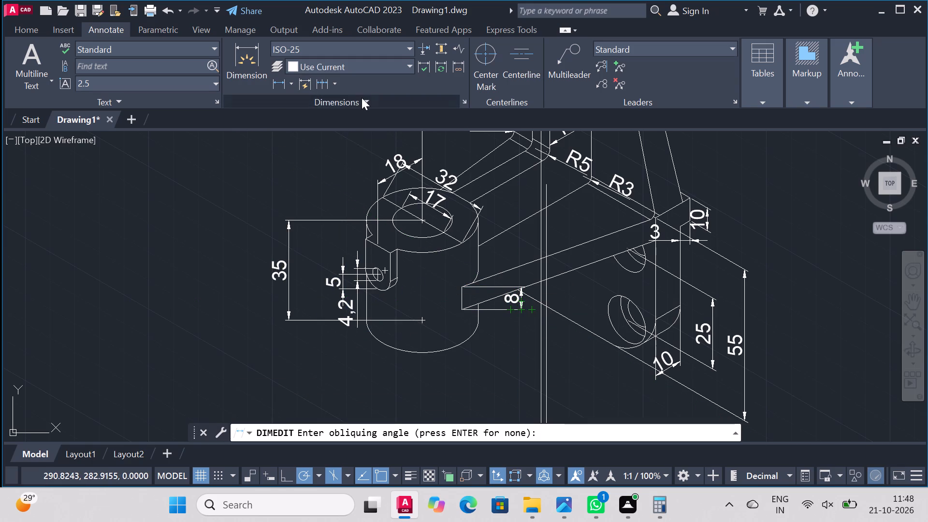
{"action": "left_click", "coordinate": [259, 114]}
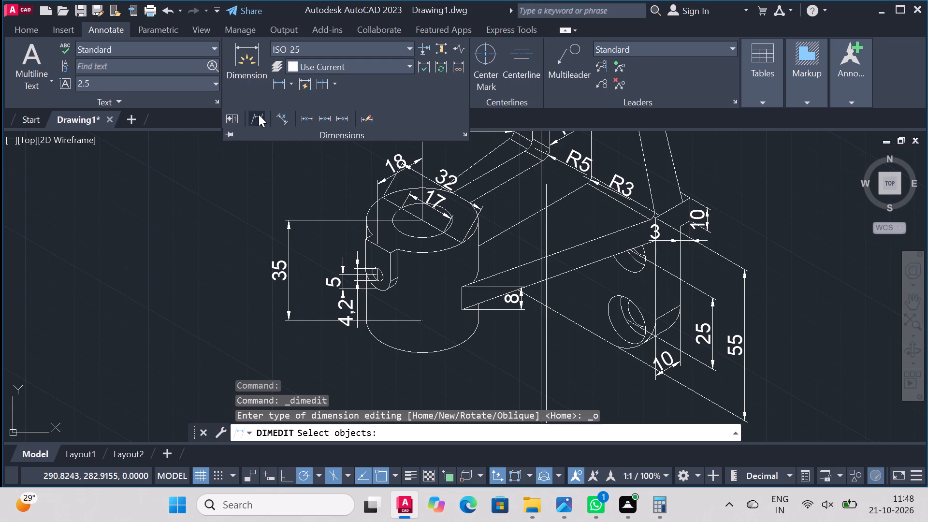
{"action": "left_click", "coordinate": [518, 301]}
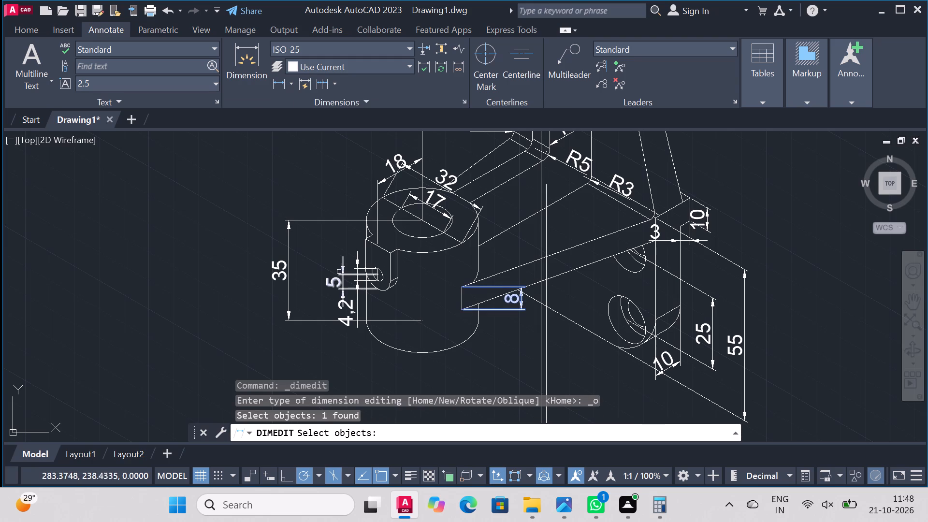
{"action": "left_click", "coordinate": [335, 281]}
{"action": "left_click", "coordinate": [349, 310]}
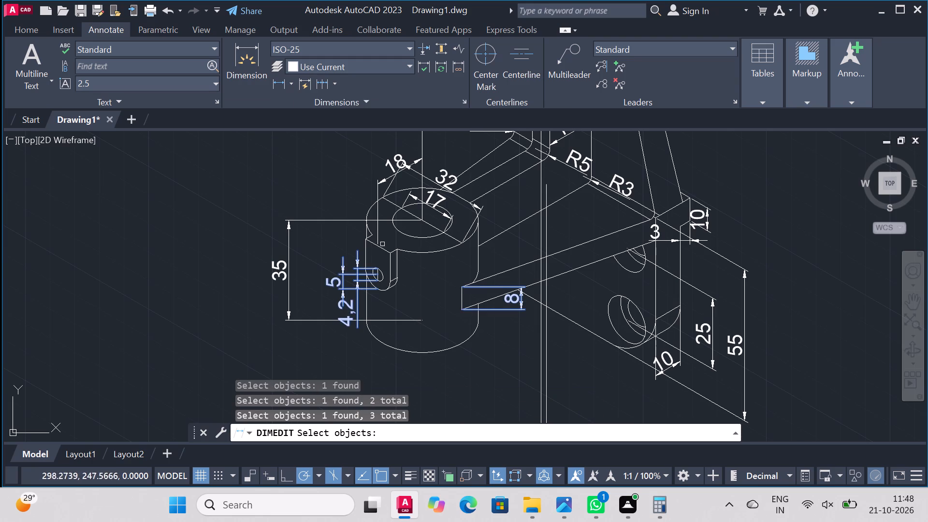
{"action": "left_click", "coordinate": [448, 178]}
{"action": "left_click", "coordinate": [439, 200]}
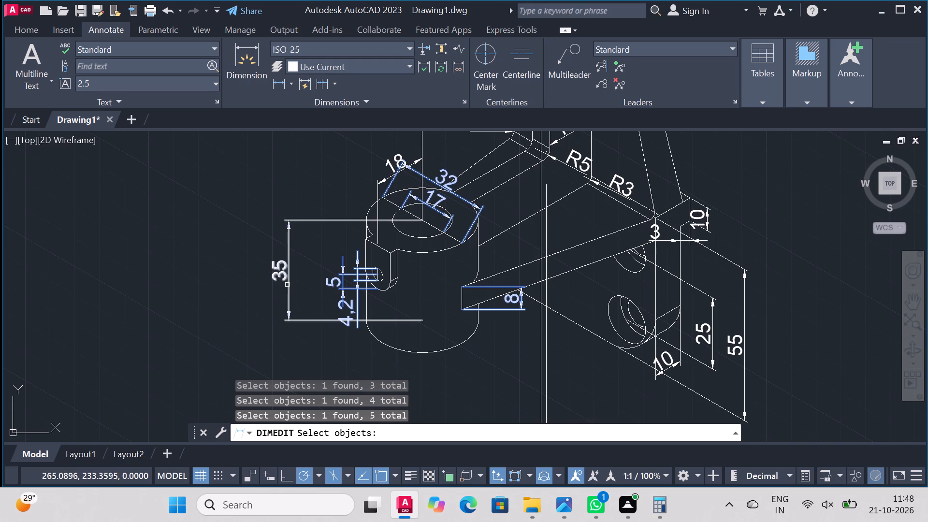
{"action": "left_click", "coordinate": [287, 284]}
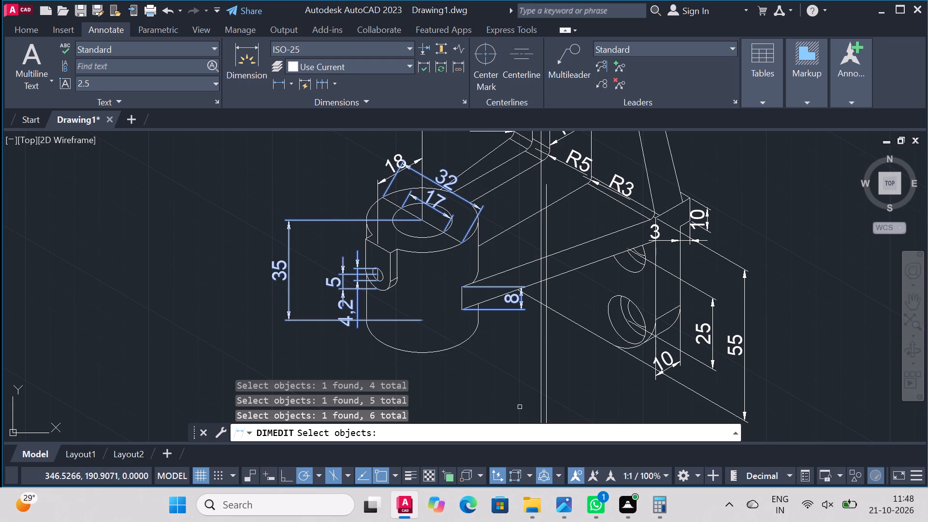
{"action": "right_click", "coordinate": [520, 407]}
{"action": "type", "text": "30"}
{"action": "key", "text": "Return"}
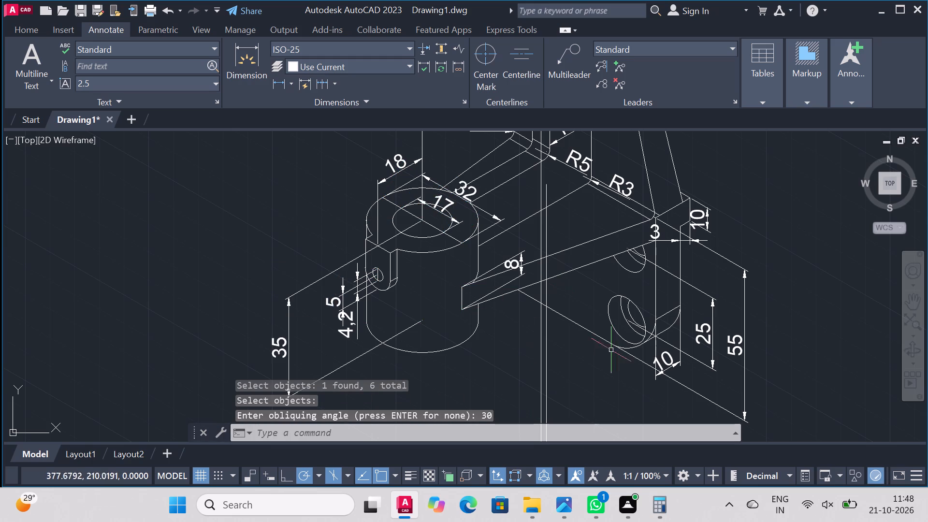
Examine the obliqued dimensions across the whole isometric bracket.
{"action": "scroll", "coordinate": [607, 266], "scroll_direction": "down", "scroll_amount": 1}
{"action": "scroll", "coordinate": [617, 198], "scroll_direction": "down", "scroll_amount": 2}
{"action": "scroll", "coordinate": [620, 183], "scroll_direction": "up", "scroll_amount": 3}
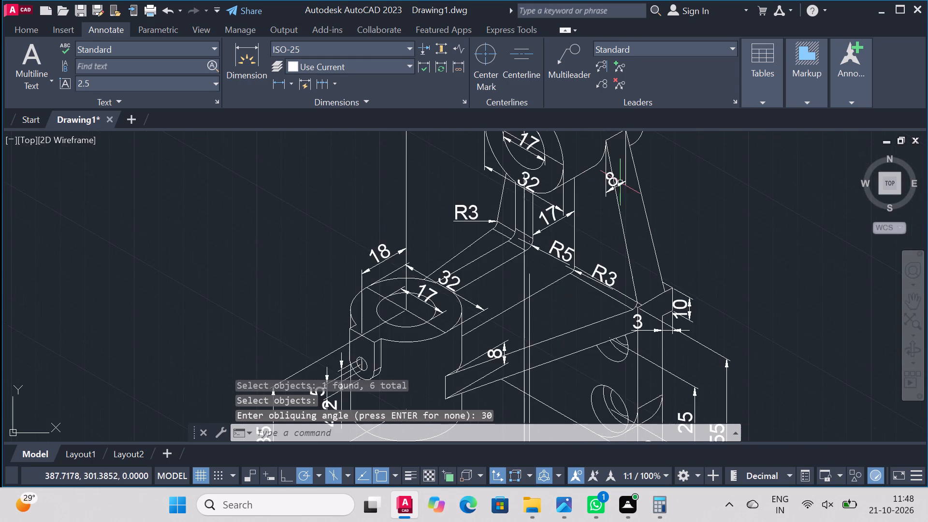
{"action": "scroll", "coordinate": [619, 191], "scroll_direction": "down", "scroll_amount": 1}
{"action": "scroll", "coordinate": [537, 219], "scroll_direction": "down", "scroll_amount": 3}
{"action": "scroll", "coordinate": [573, 180], "scroll_direction": "up", "scroll_amount": 2}
{"action": "scroll", "coordinate": [600, 284], "scroll_direction": "down", "scroll_amount": 1}
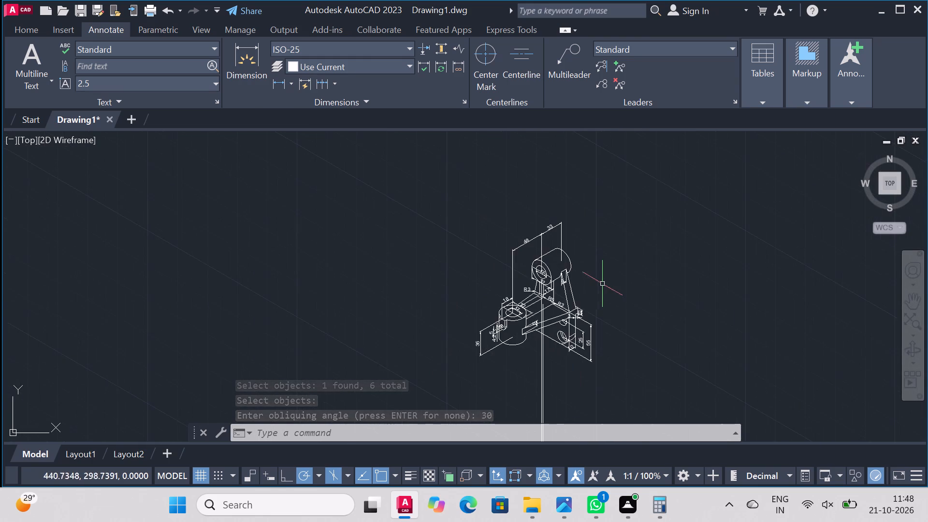
{"action": "scroll", "coordinate": [700, 339], "scroll_direction": "up", "scroll_amount": 2}
{"action": "scroll", "coordinate": [650, 341], "scroll_direction": "down", "scroll_amount": 2}
{"action": "scroll", "coordinate": [478, 388], "scroll_direction": "up", "scroll_amount": 1}
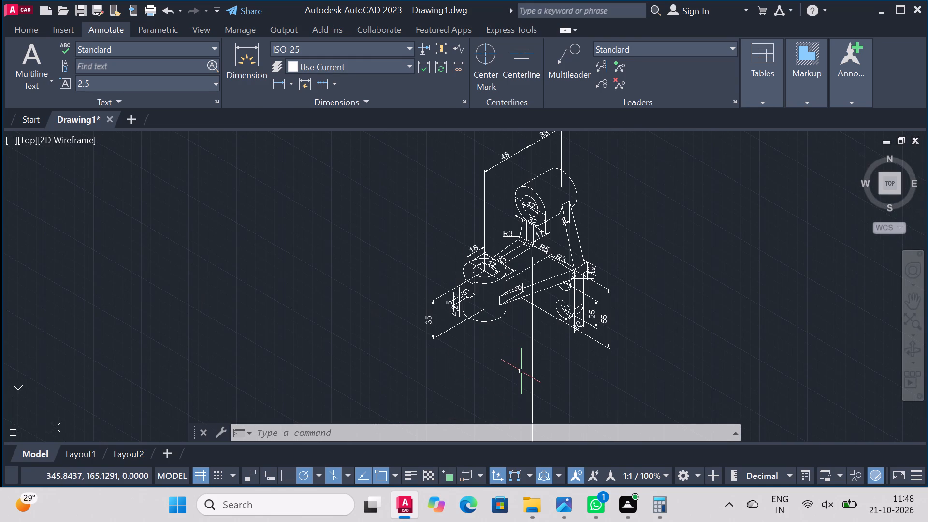
Turn off command log file recording with LOGFILEOFF.
{"action": "key", "text": "Escape"}
{"action": "key", "text": "Escape"}
{"action": "type", "text": "logfile"}
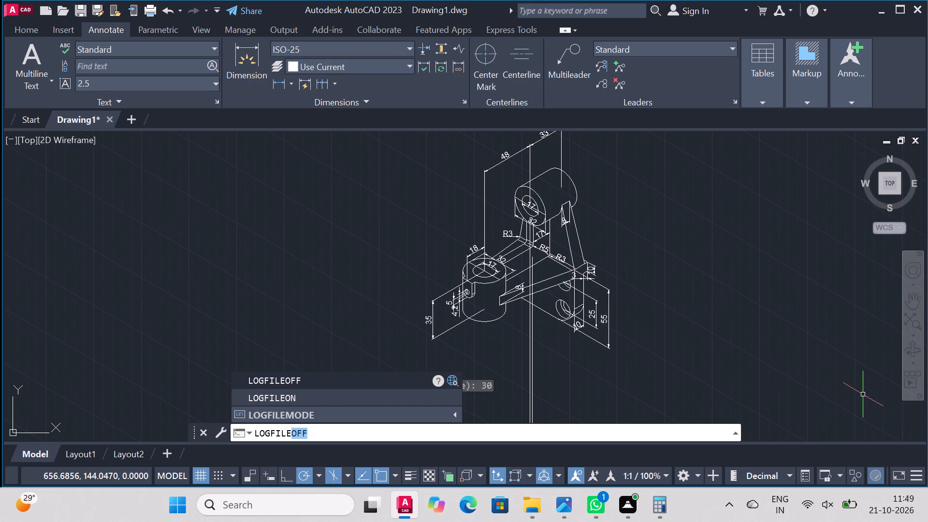
{"action": "key", "text": "Return"}
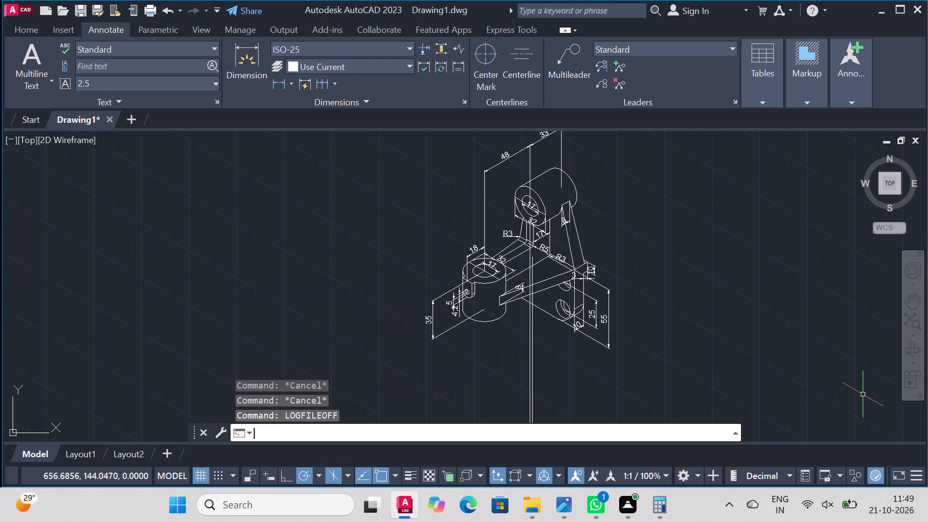
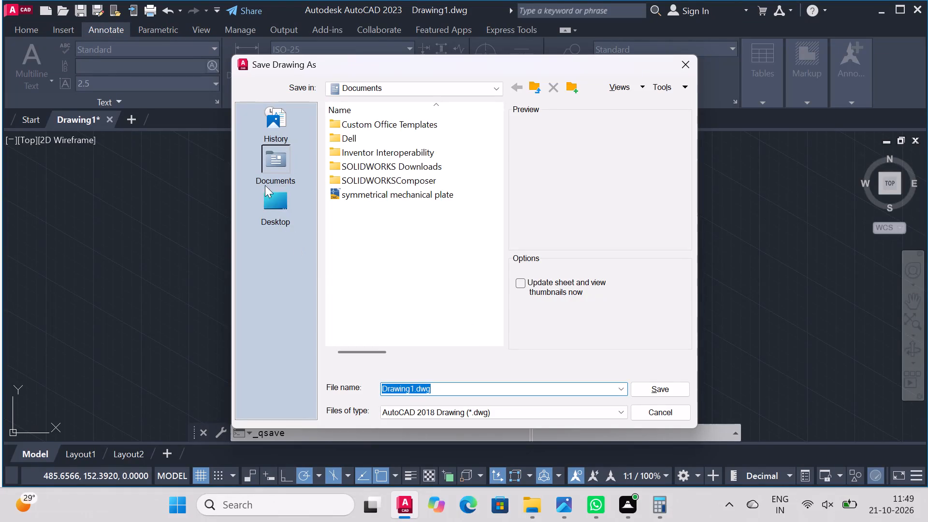
Save the drawing to the Desktop as Wall Mount Bracket in AutoCAD 2018 format.
{"action": "left_click", "coordinate": [271, 207]}
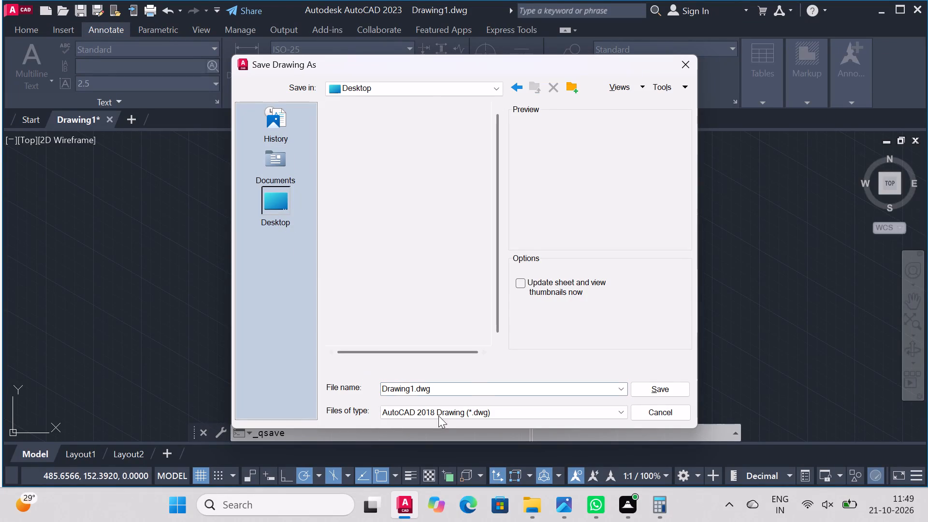
{"action": "left_click_drag", "start_coordinate": [472, 391], "coordinate": [40, 425]}
{"action": "key", "text": "ctrl+v"}
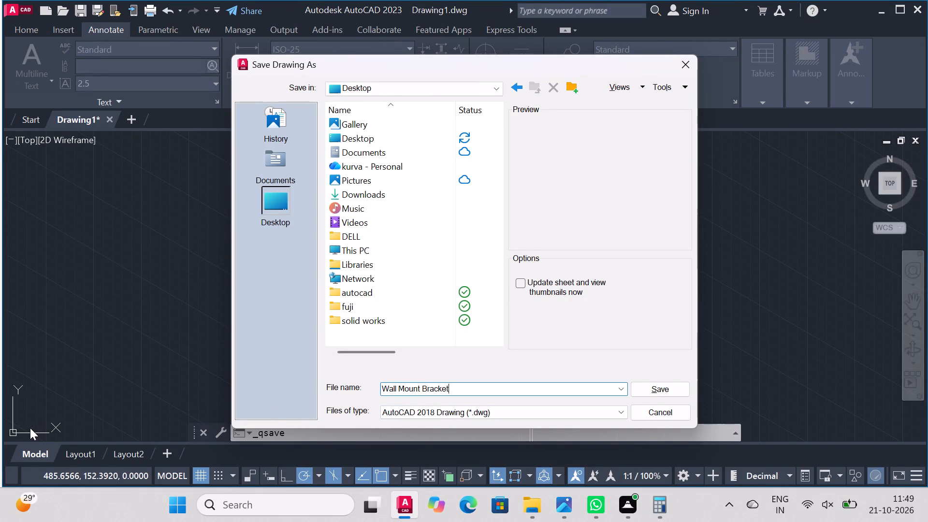
{"action": "left_click", "coordinate": [673, 392]}
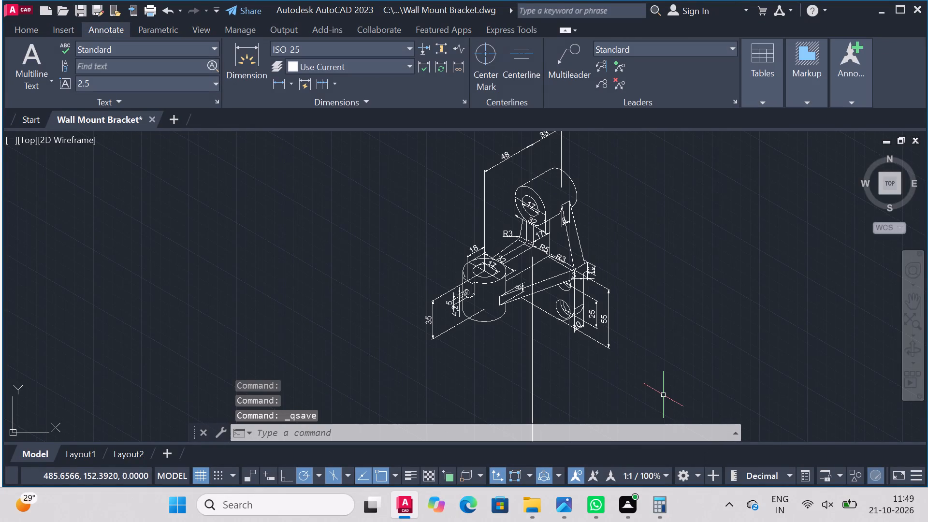
Set up a centred landscape plot with DWG To PDF.pc3, using a window around the whole dimensioned bracket as the plot area.
{"action": "type", "text": "plot"}
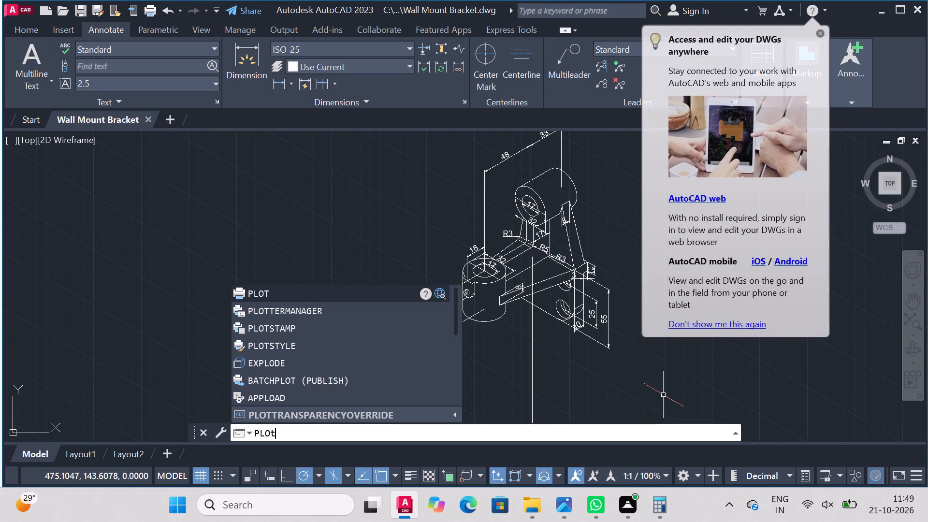
{"action": "key", "text": "Return"}
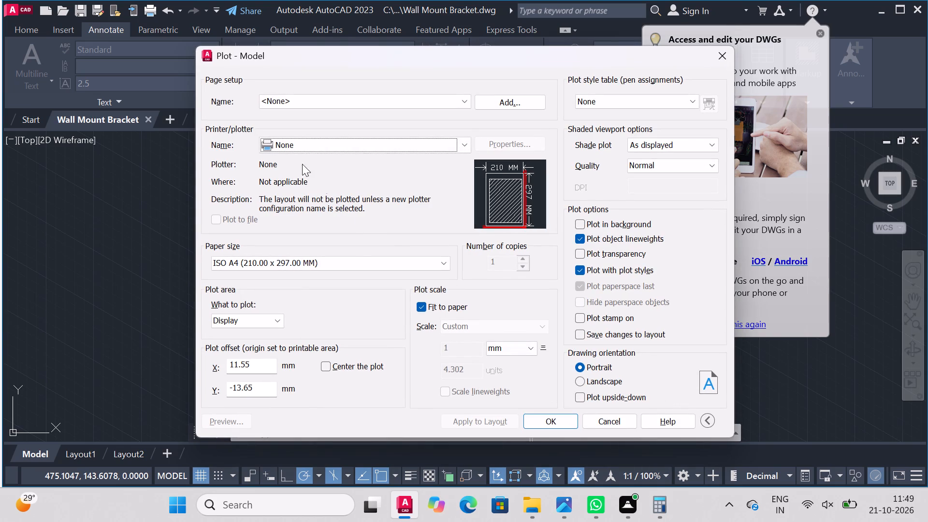
{"action": "left_click", "coordinate": [353, 141]}
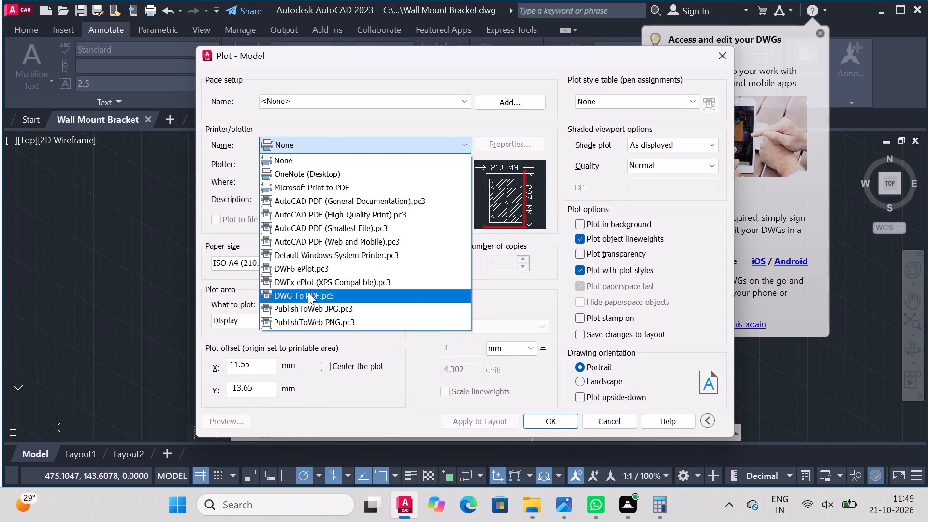
{"action": "left_click", "coordinate": [308, 292]}
{"action": "left_click", "coordinate": [271, 321]}
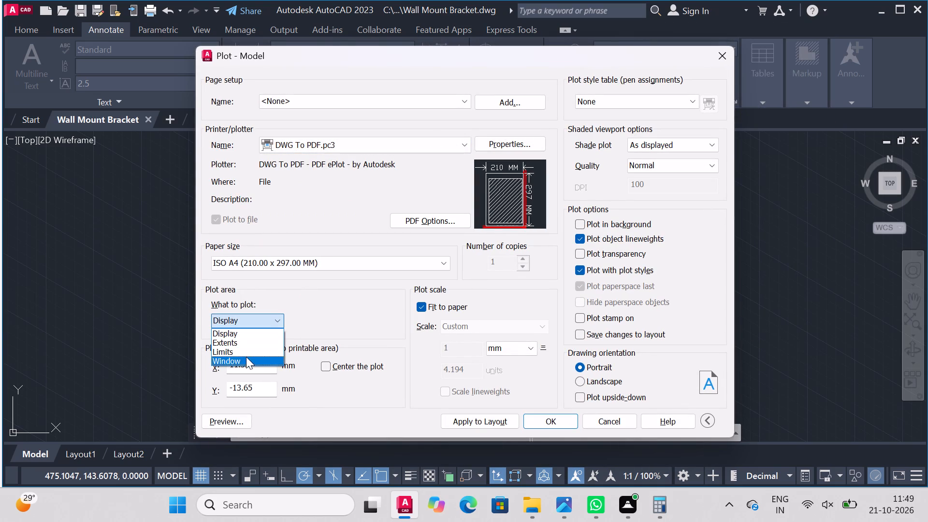
{"action": "left_click", "coordinate": [246, 359]}
{"action": "scroll", "coordinate": [451, 313], "scroll_direction": "up", "scroll_amount": 1}
{"action": "scroll", "coordinate": [499, 304], "scroll_direction": "down", "scroll_amount": 2}
{"action": "left_click", "coordinate": [411, 161]}
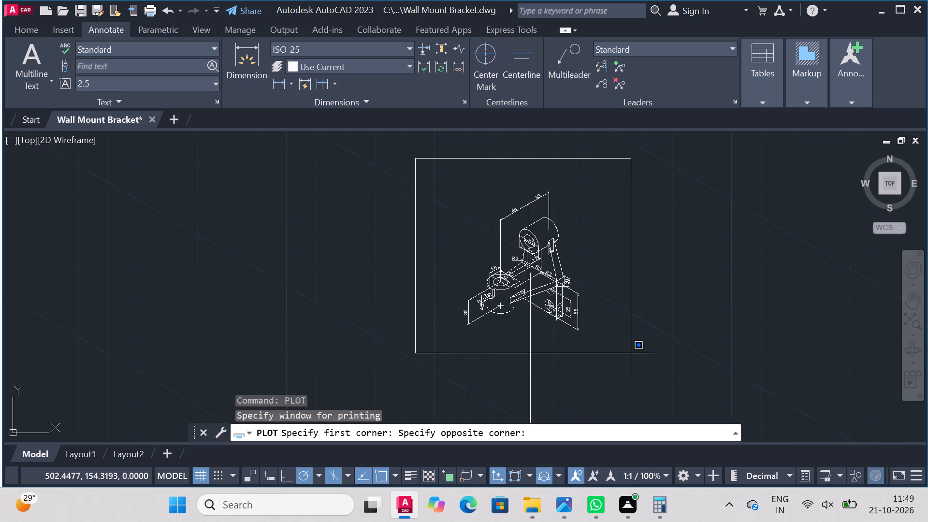
{"action": "left_click", "coordinate": [631, 361]}
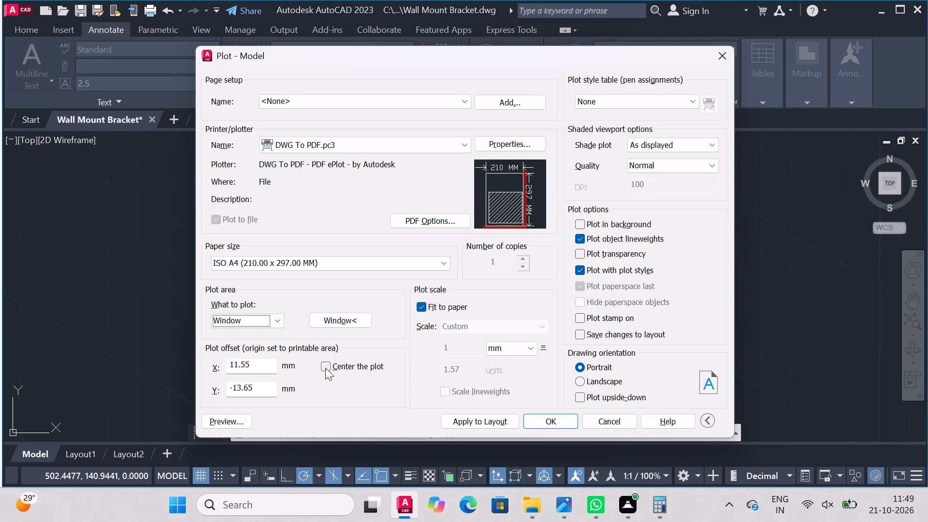
{"action": "left_click", "coordinate": [325, 368]}
{"action": "left_click", "coordinate": [579, 382]}
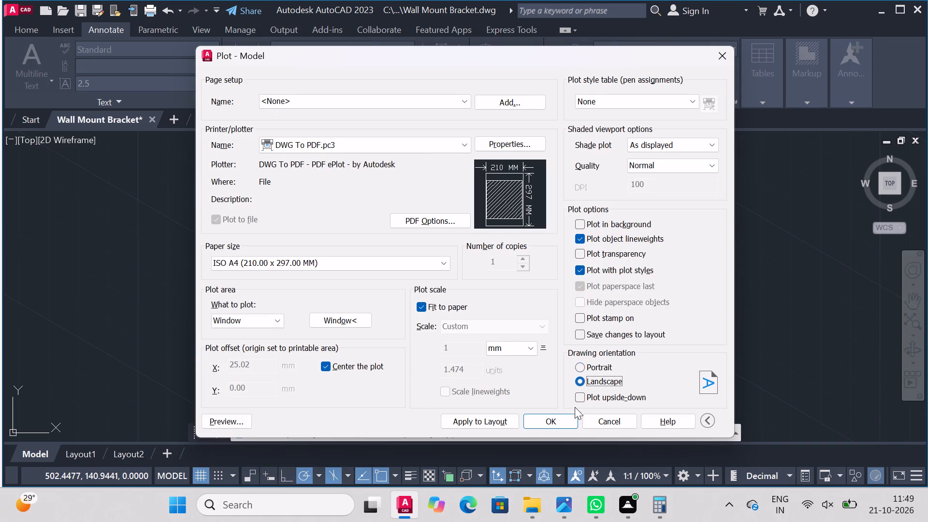
Plot the bracket to the Desktop as Wall Mount Bracket-Model.pdf.
{"action": "left_click", "coordinate": [561, 420]}
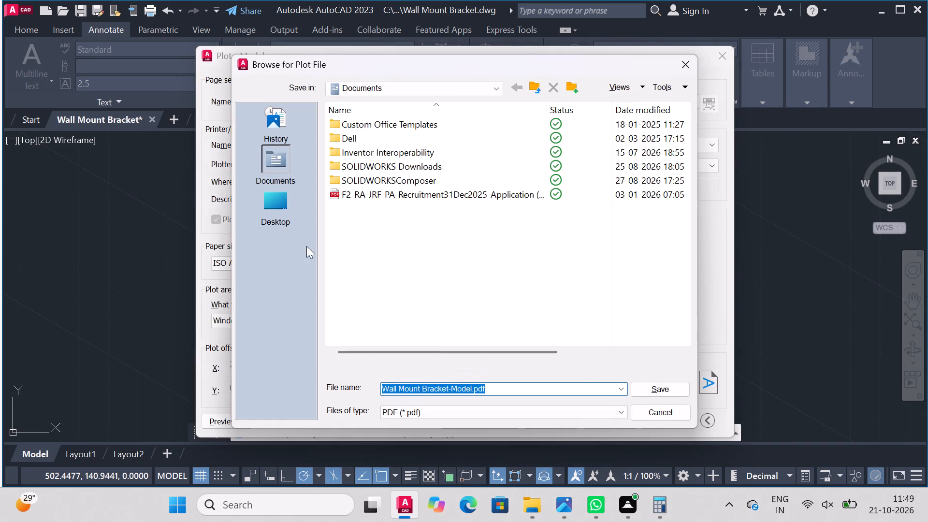
{"action": "left_click", "coordinate": [269, 212]}
{"action": "left_click", "coordinate": [645, 393]}
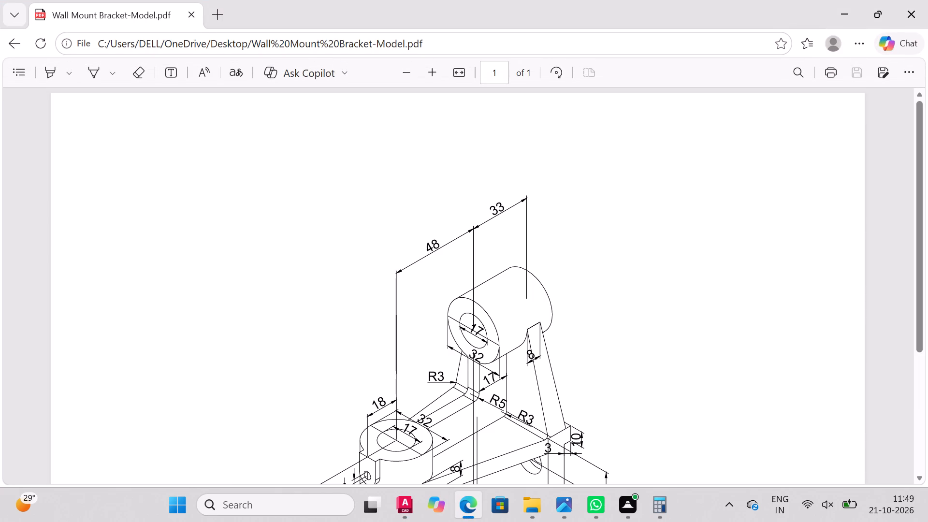
Review the bracket and its dimensions in the plotted PDF in Microsoft Edge, closing it when done.
{"action": "scroll", "coordinate": [504, 287], "scroll_direction": "down", "scroll_amount": 3}
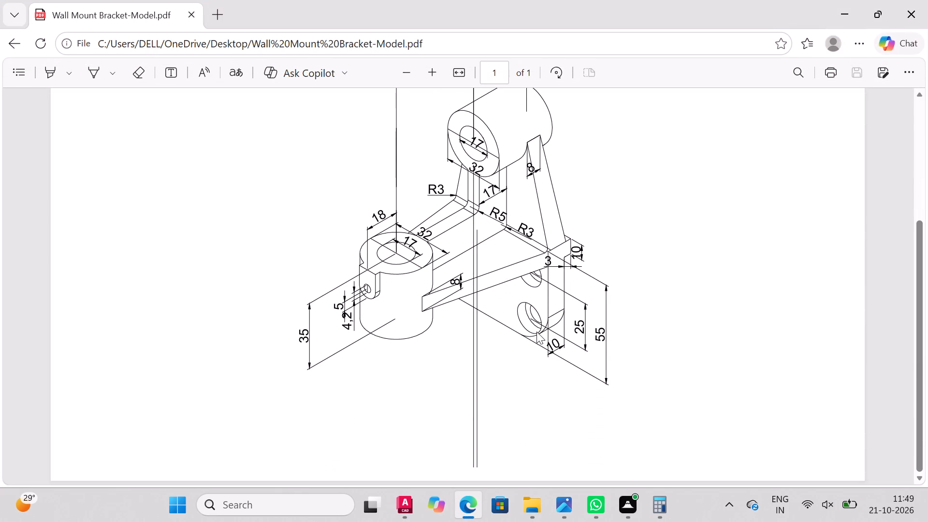
{"action": "scroll", "coordinate": [546, 345], "scroll_direction": "down", "scroll_amount": 7}
{"action": "scroll", "coordinate": [493, 430], "scroll_direction": "up", "scroll_amount": 4}
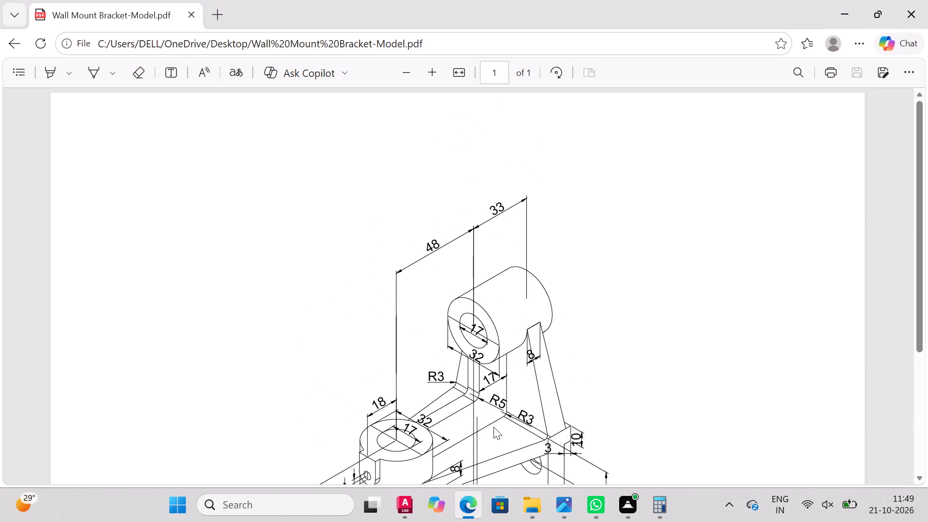
{"action": "scroll", "coordinate": [493, 427], "scroll_direction": "down", "scroll_amount": 4}
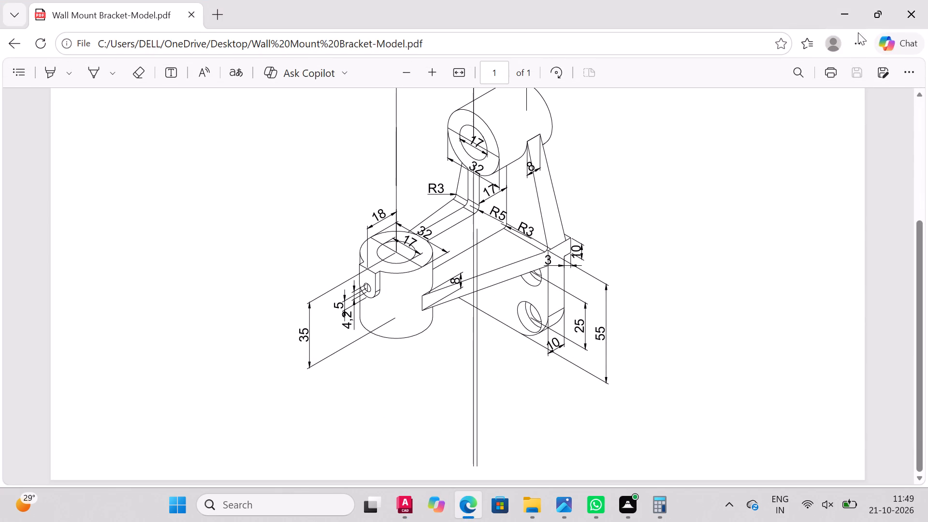
{"action": "left_click", "coordinate": [912, 22]}
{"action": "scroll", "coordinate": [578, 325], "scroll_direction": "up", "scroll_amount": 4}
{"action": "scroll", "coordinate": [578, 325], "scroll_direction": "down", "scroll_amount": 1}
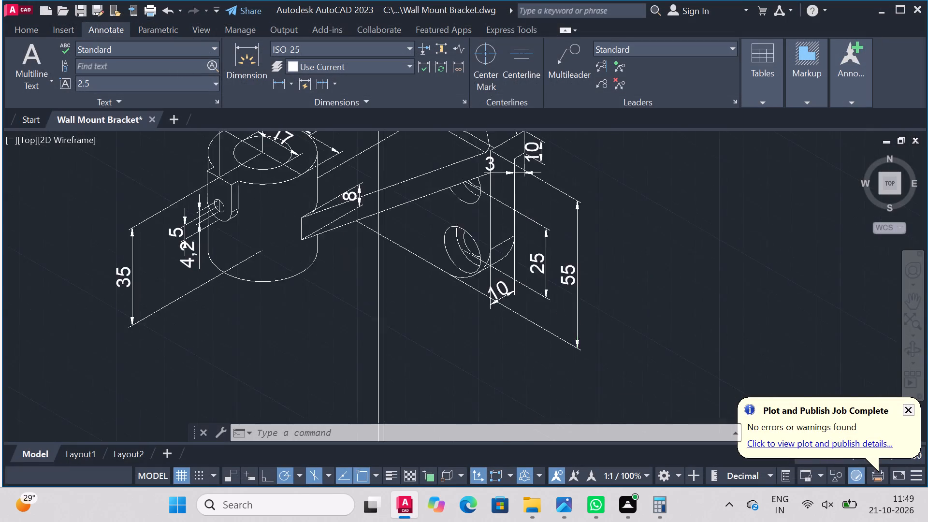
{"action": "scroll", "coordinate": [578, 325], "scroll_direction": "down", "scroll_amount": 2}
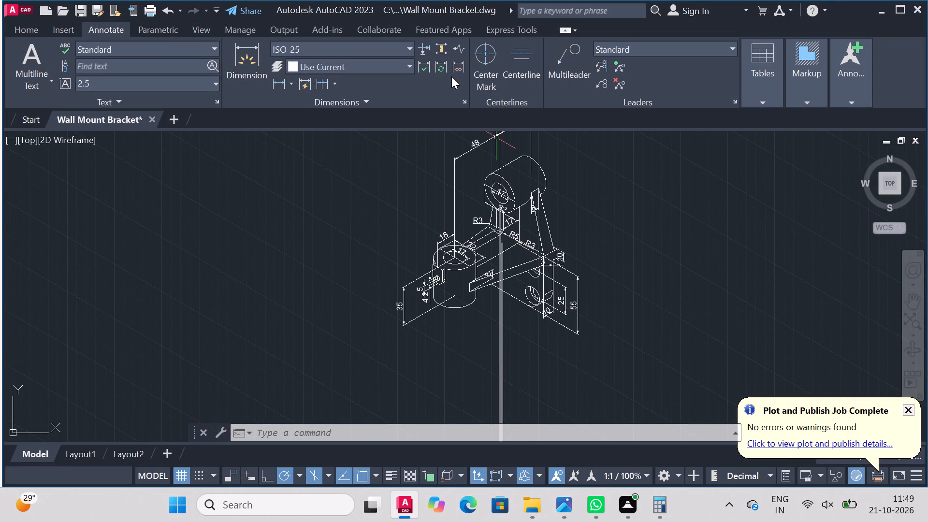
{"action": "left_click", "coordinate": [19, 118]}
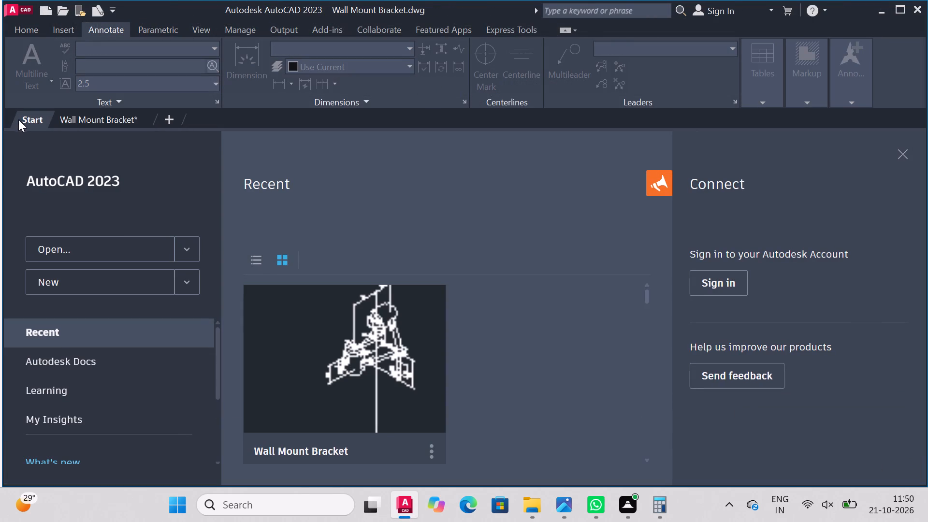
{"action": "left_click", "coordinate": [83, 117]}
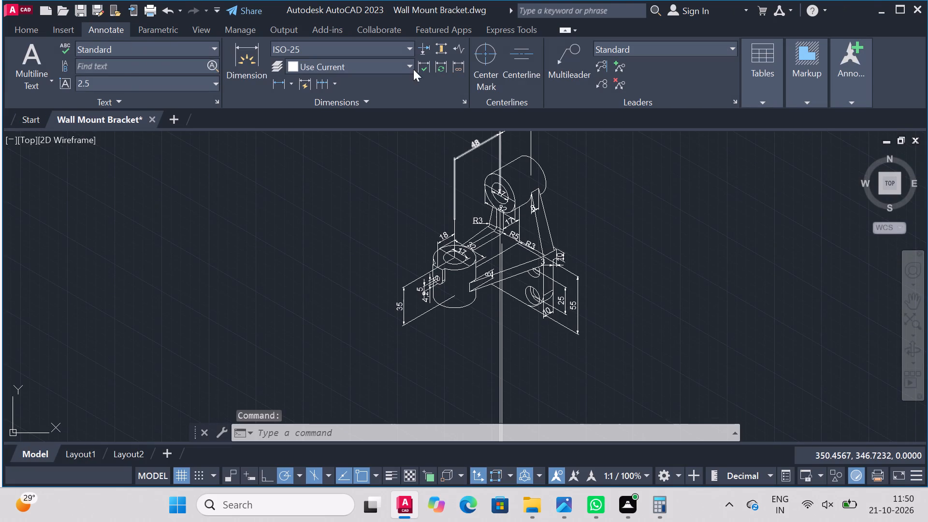
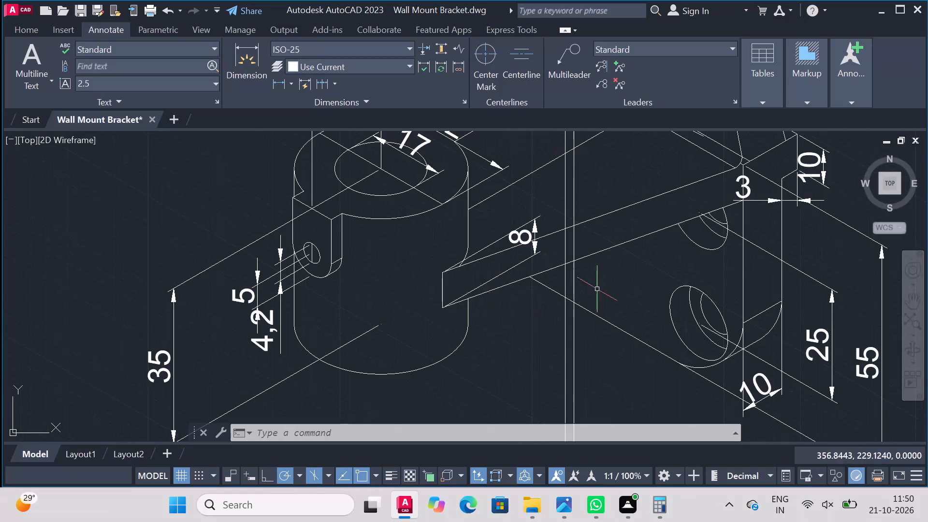
Delete the stray vertical dimension whose long parallel lines run through the bracket and far below it.
{"action": "scroll", "coordinate": [647, 296], "scroll_direction": "down", "scroll_amount": 2}
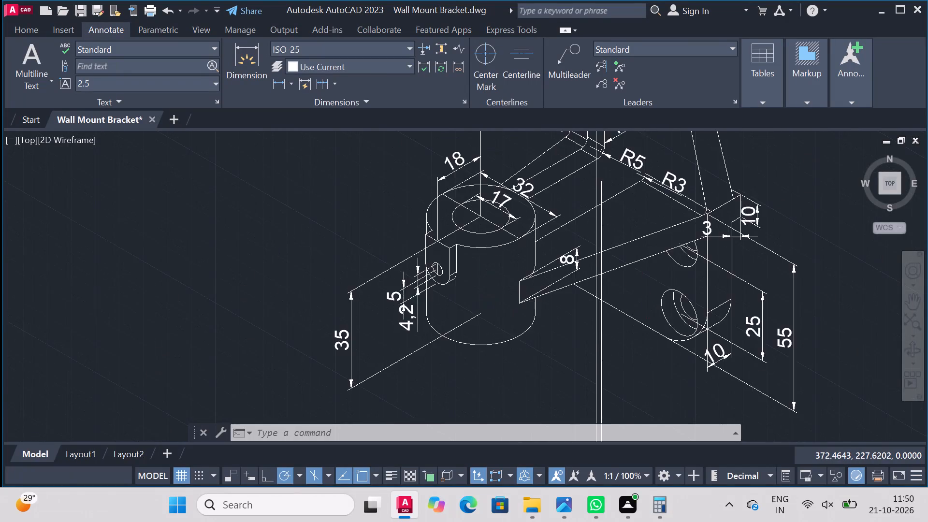
{"action": "scroll", "coordinate": [647, 296], "scroll_direction": "down", "scroll_amount": 1}
{"action": "scroll", "coordinate": [652, 297], "scroll_direction": "up", "scroll_amount": 2}
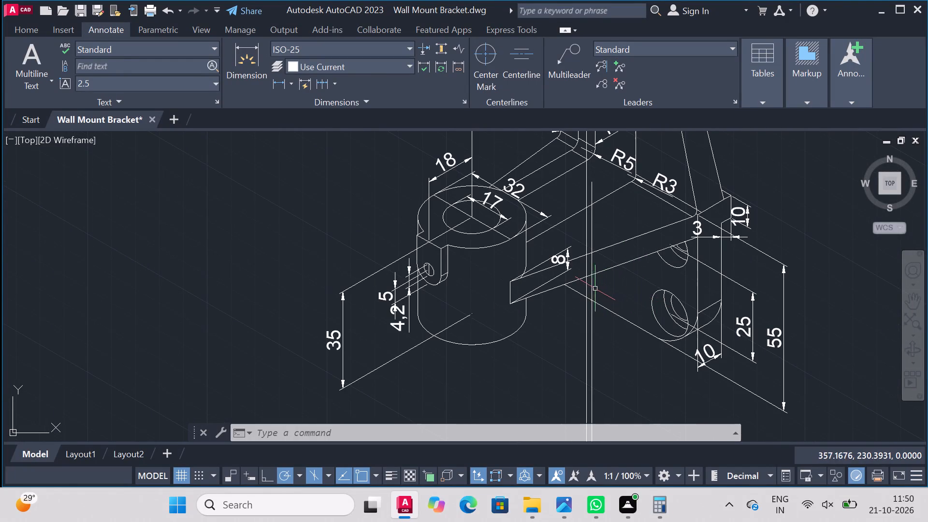
{"action": "left_click", "coordinate": [593, 289]}
{"action": "scroll", "coordinate": [653, 286], "scroll_direction": "down", "scroll_amount": 2}
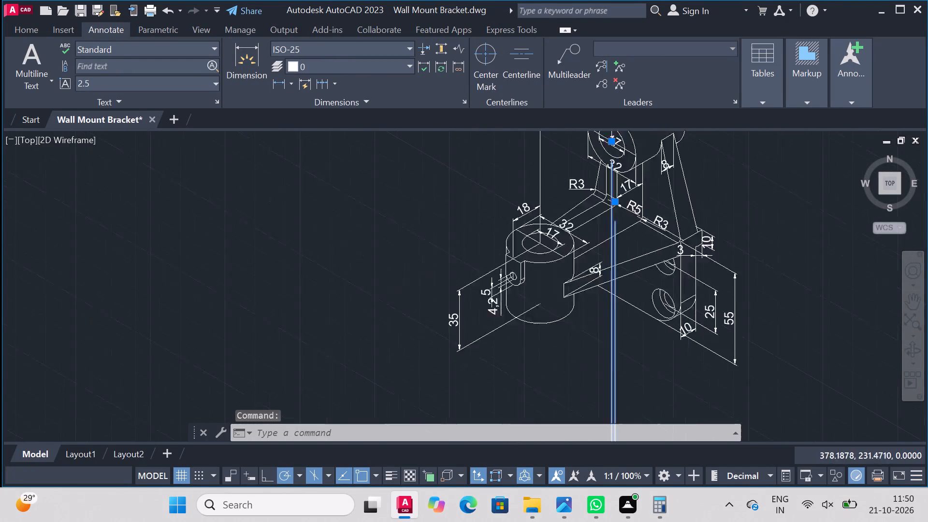
{"action": "scroll", "coordinate": [653, 286], "scroll_direction": "down", "scroll_amount": 2}
{"action": "scroll", "coordinate": [678, 342], "scroll_direction": "down", "scroll_amount": 5}
{"action": "scroll", "coordinate": [698, 384], "scroll_direction": "up", "scroll_amount": 4}
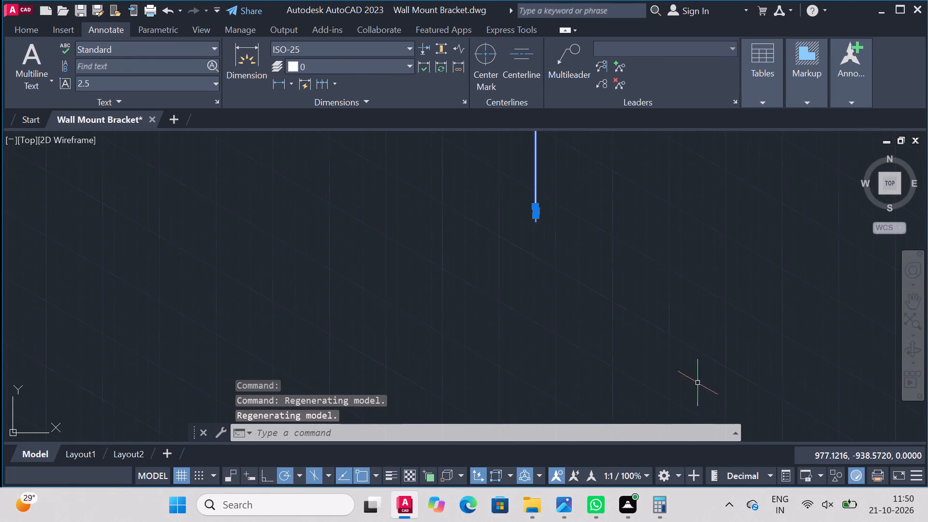
{"action": "scroll", "coordinate": [623, 336], "scroll_direction": "down", "scroll_amount": 3}
{"action": "scroll", "coordinate": [624, 266], "scroll_direction": "up", "scroll_amount": 2}
{"action": "key", "text": "Delete"}
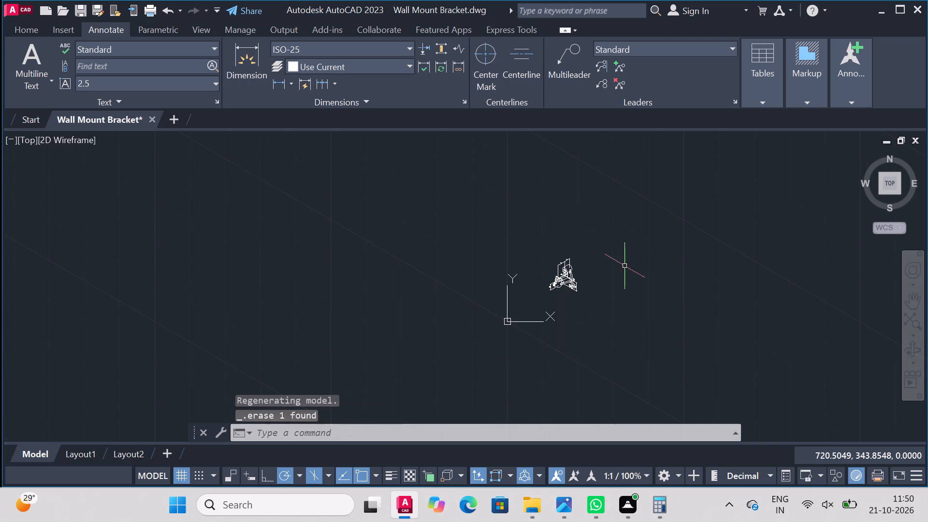
Save the cleaned-up Wall Mount Bracket drawing under its existing name.
{"action": "scroll", "coordinate": [549, 315], "scroll_direction": "up", "scroll_amount": 4}
{"action": "scroll", "coordinate": [597, 277], "scroll_direction": "down", "scroll_amount": 4}
{"action": "scroll", "coordinate": [620, 245], "scroll_direction": "up", "scroll_amount": 4}
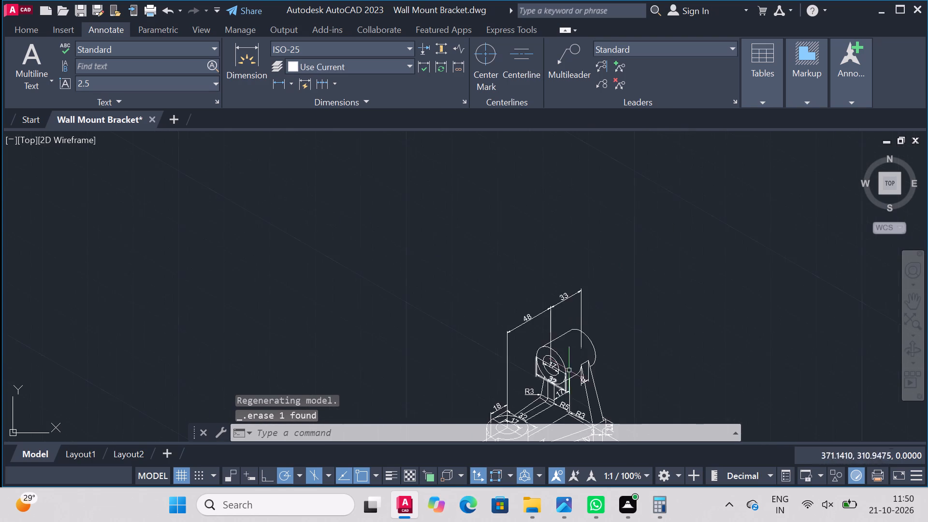
{"action": "scroll", "coordinate": [580, 354], "scroll_direction": "down", "scroll_amount": 3}
{"action": "scroll", "coordinate": [577, 445], "scroll_direction": "up", "scroll_amount": 2}
{"action": "scroll", "coordinate": [577, 381], "scroll_direction": "up", "scroll_amount": 5}
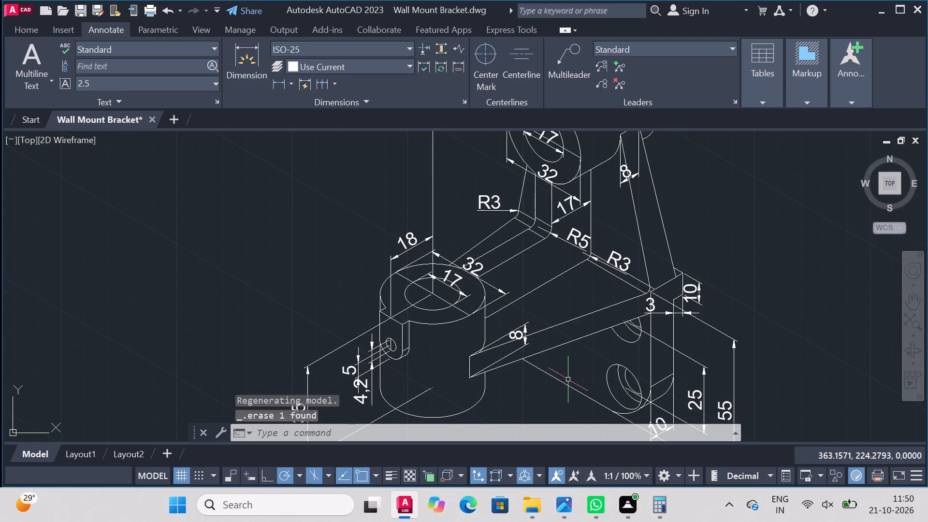
{"action": "scroll", "coordinate": [578, 339], "scroll_direction": "down", "scroll_amount": 2}
{"action": "scroll", "coordinate": [578, 346], "scroll_direction": "up", "scroll_amount": 1}
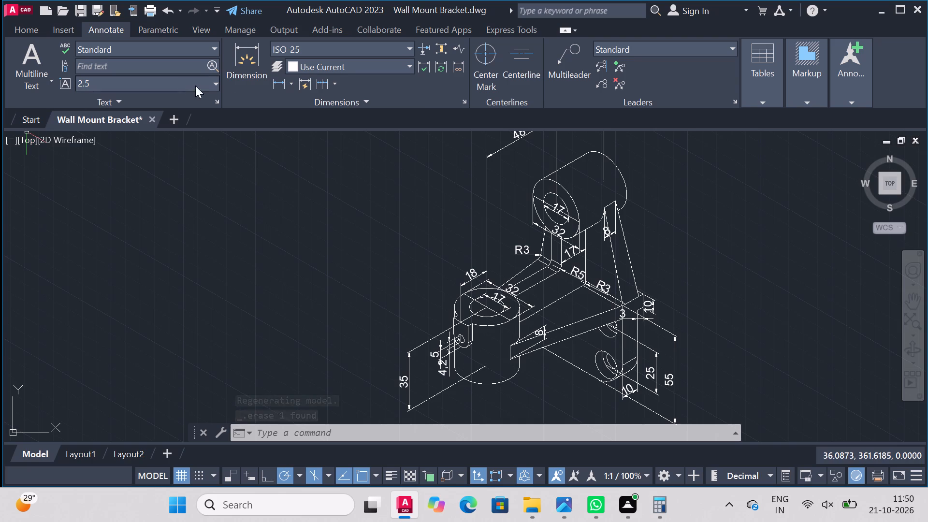
{"action": "left_click", "coordinate": [27, 30]}
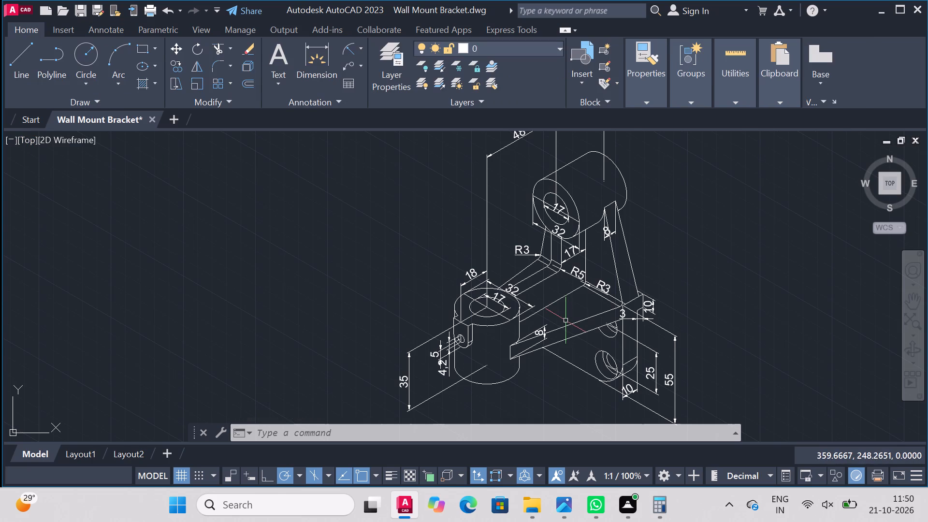
{"action": "key", "text": "ctrl+s"}
{"action": "key", "text": "ctrl+s"}
{"action": "key", "text": "ctrl+s"}
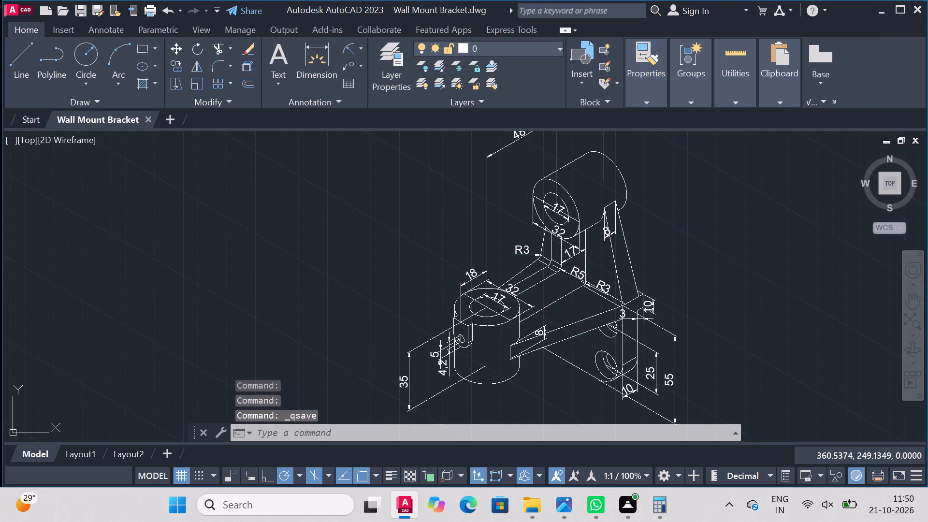
Set up a centred landscape plot with DWG To PDF.pc3, using a window around the whole dimensioned bracket as the plot area.
{"action": "type", "text": "plot"}
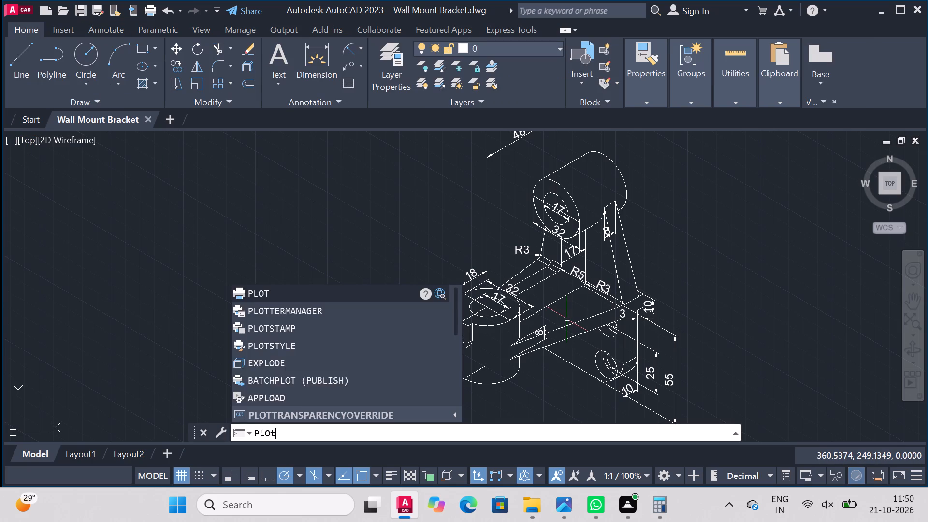
{"action": "key", "text": "Return"}
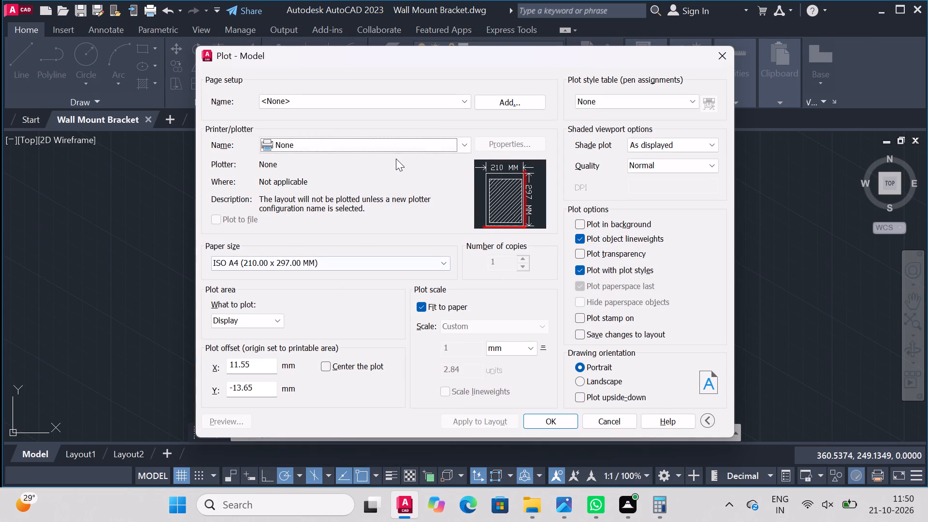
{"action": "left_click", "coordinate": [400, 147]}
{"action": "left_click", "coordinate": [327, 290]}
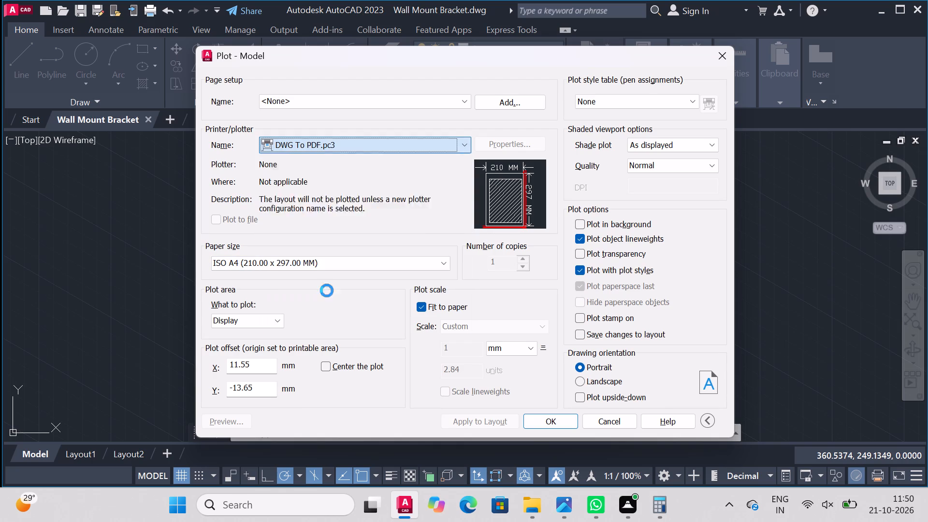
{"action": "left_click", "coordinate": [269, 325]}
{"action": "left_click", "coordinate": [239, 358]}
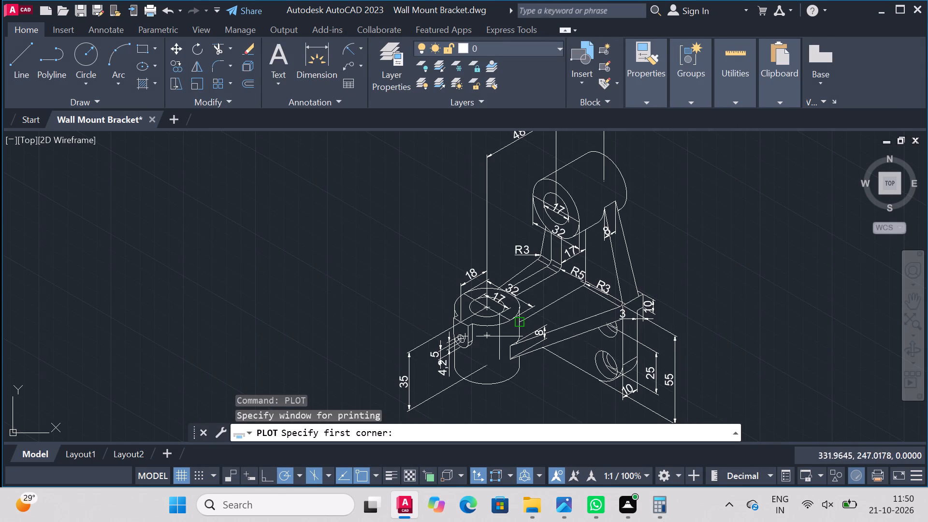
{"action": "scroll", "coordinate": [632, 295], "scroll_direction": "down", "scroll_amount": 3}
{"action": "left_click", "coordinate": [529, 217]}
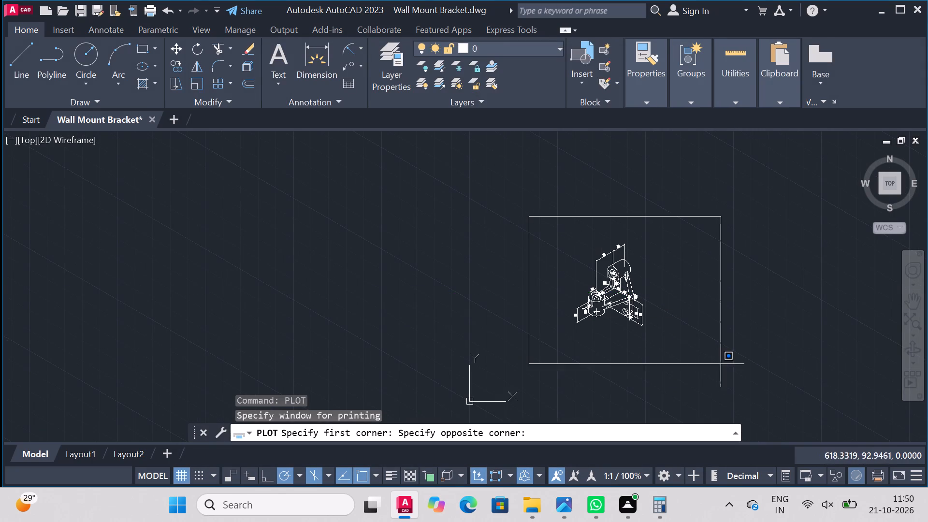
{"action": "left_click", "coordinate": [722, 366]}
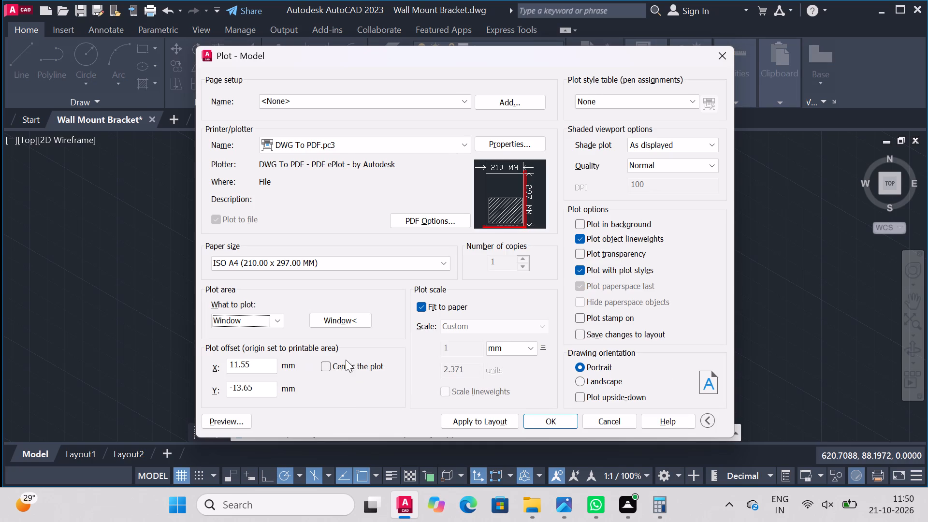
{"action": "left_click", "coordinate": [328, 367]}
{"action": "left_click", "coordinate": [585, 382]}
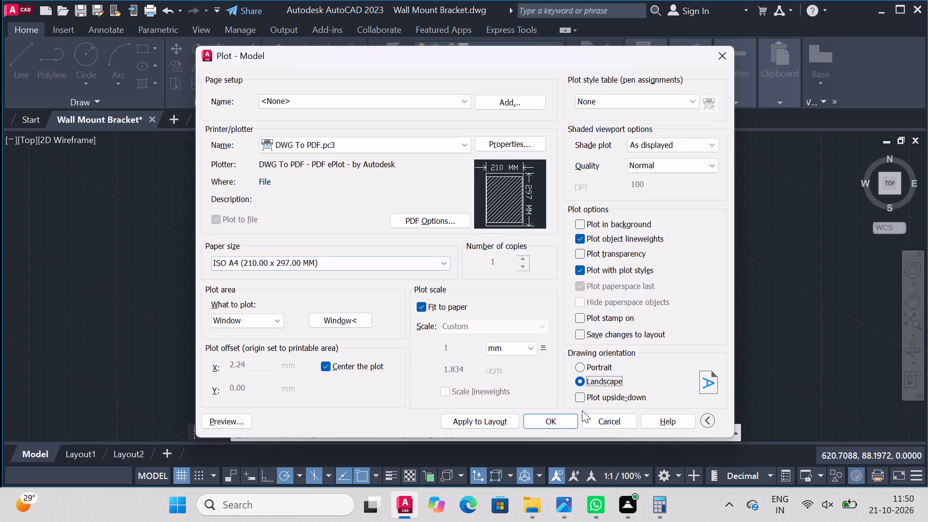
Plot the bracket to the Desktop as Wall Mount Bracket-Model.pdf, overwriting the existing PDF.
{"action": "left_click", "coordinate": [555, 422]}
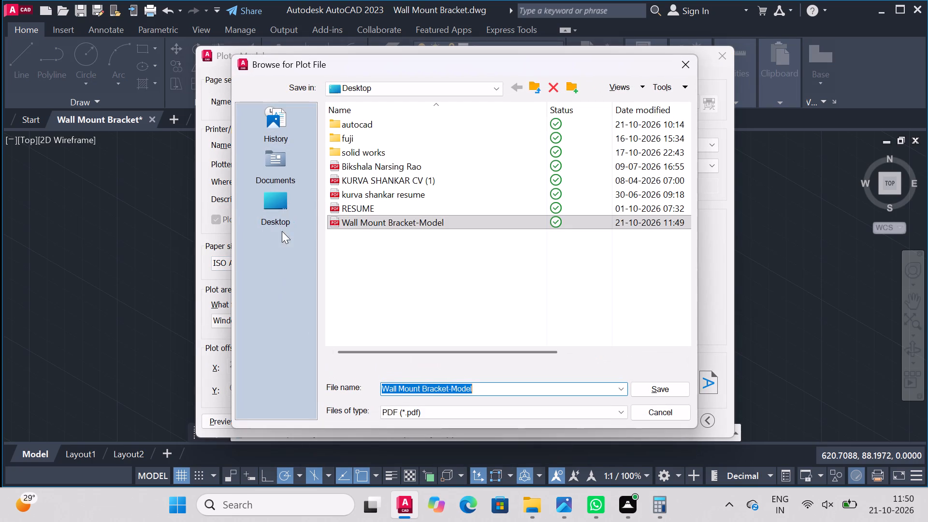
{"action": "left_click", "coordinate": [281, 211]}
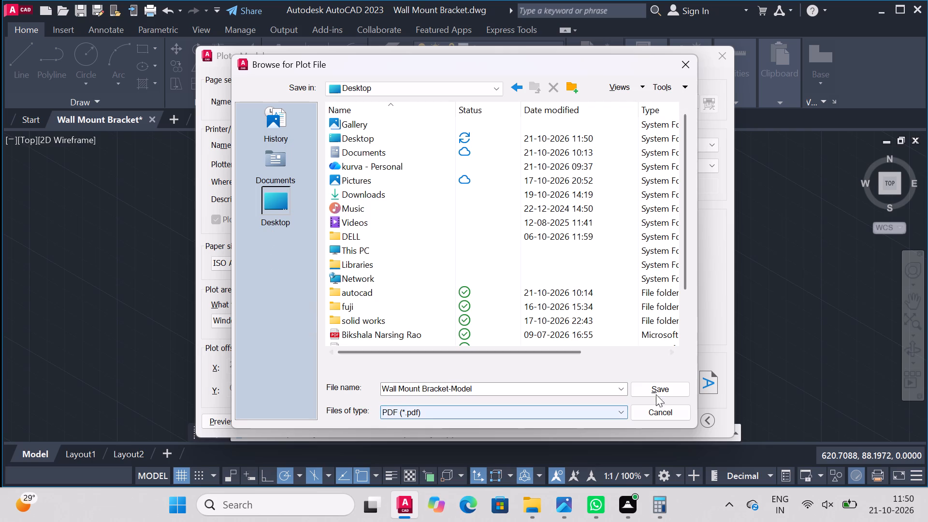
{"action": "left_click", "coordinate": [666, 391]}
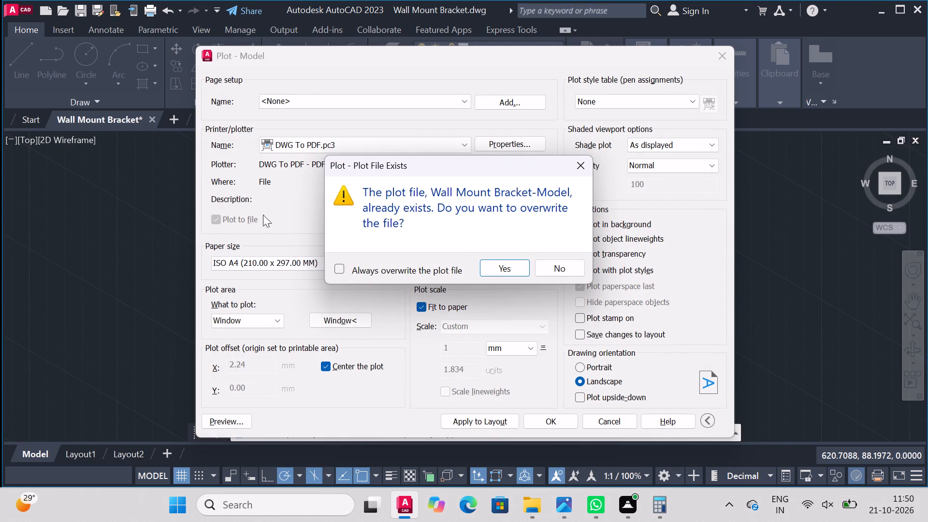
{"action": "left_click", "coordinate": [496, 274]}
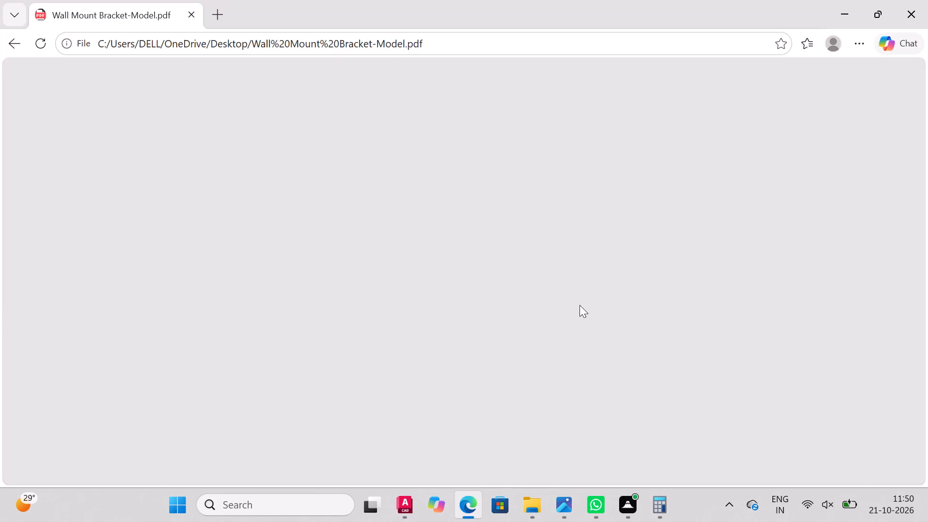
Review the replotted bracket PDF in Microsoft Edge, closing it when done.
{"action": "scroll", "coordinate": [478, 302], "scroll_direction": "up", "scroll_amount": 2}
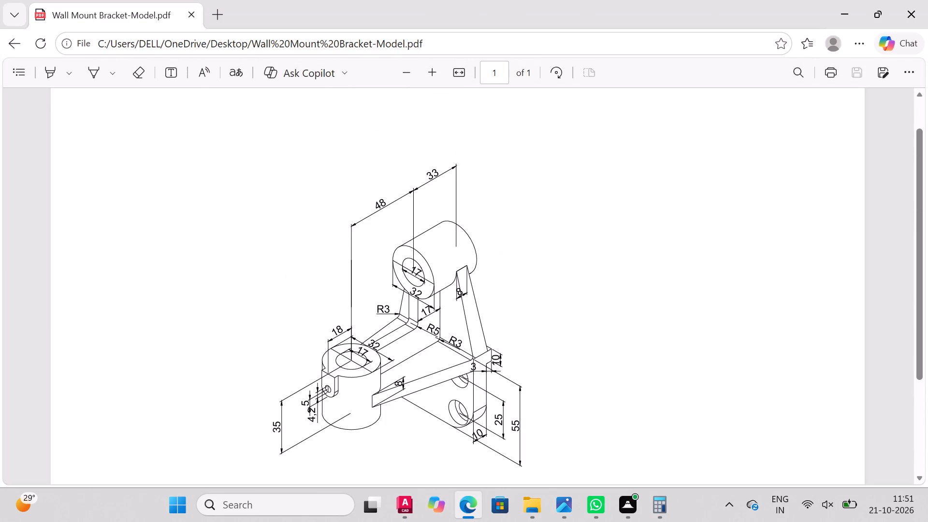
{"action": "left_click", "coordinate": [906, 19]}
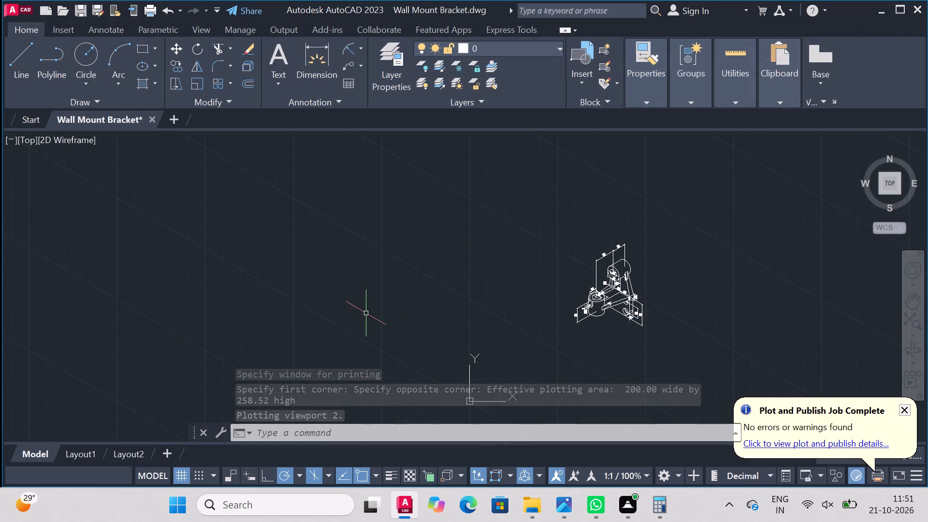
Close the Wall Mount Bracket drawing and exit AutoCAD.
{"action": "scroll", "coordinate": [707, 233], "scroll_direction": "up", "scroll_amount": 2}
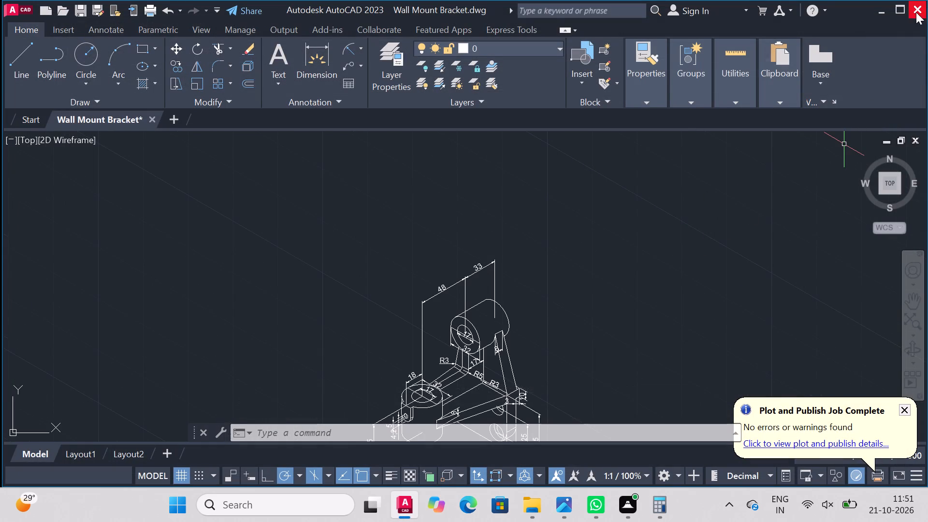
{"action": "left_click", "coordinate": [916, 12]}
{"action": "left_click", "coordinate": [459, 283]}
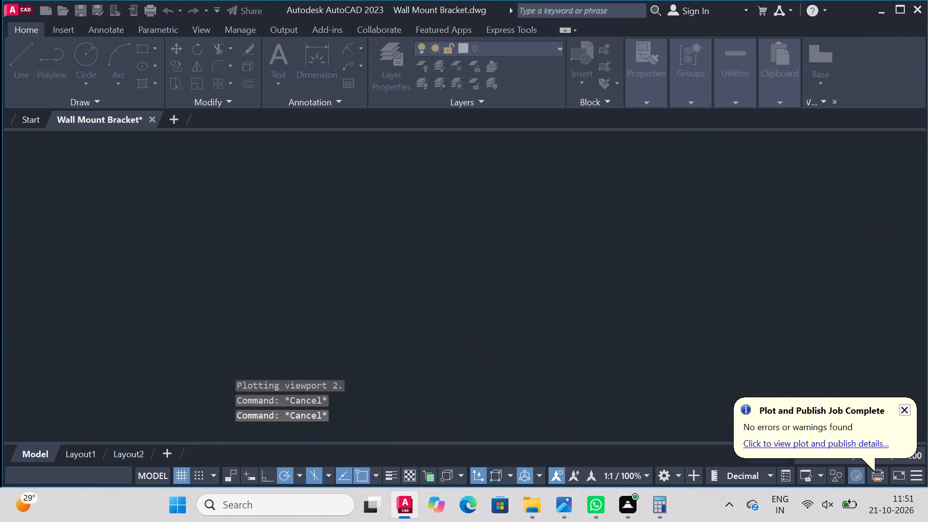